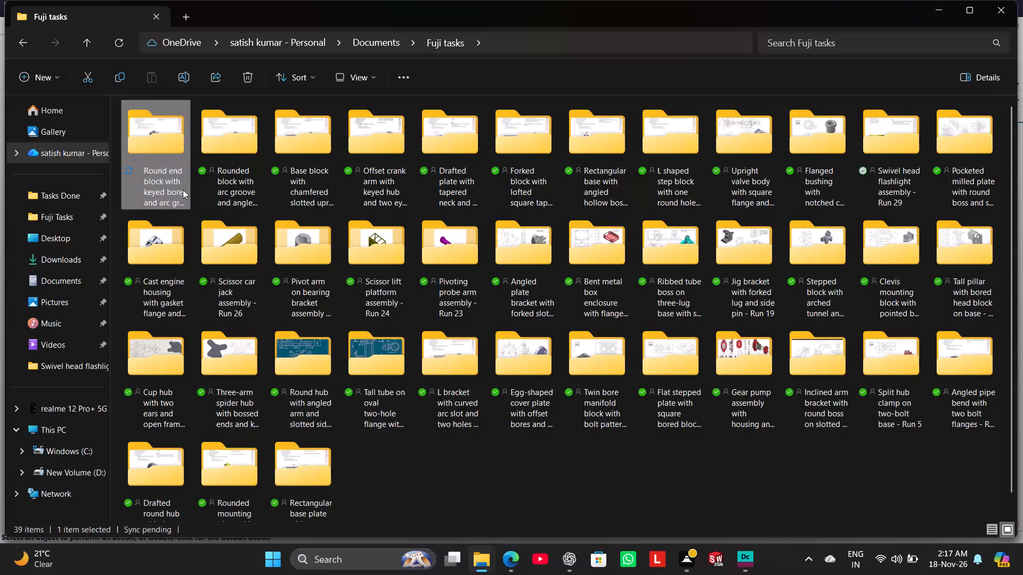
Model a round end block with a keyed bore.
Copy the full name of the folder "Round end block with keyed bore and arc groove - Run 9".
{"action": "left_click", "coordinate": [183, 78]}
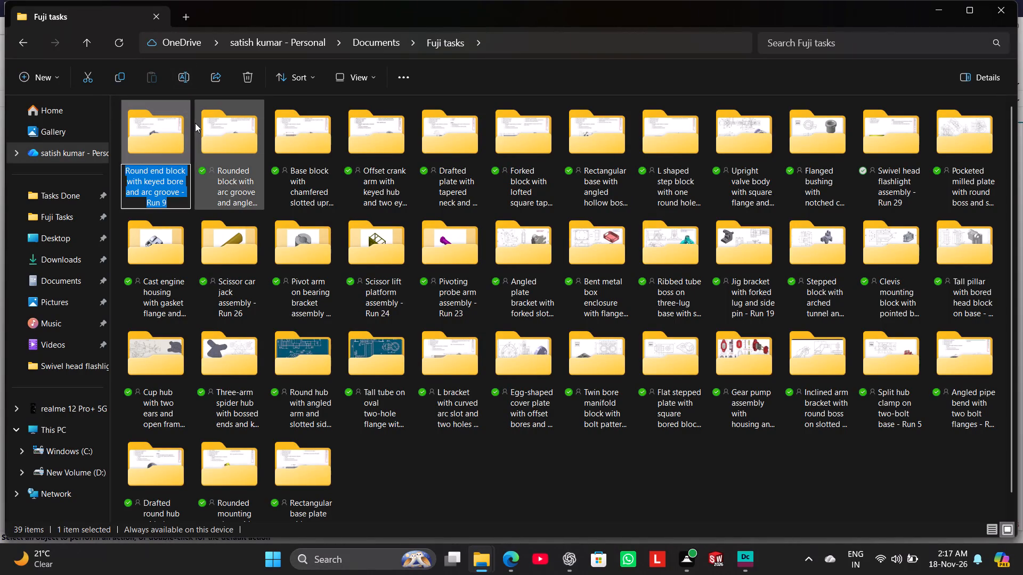
{"action": "key", "text": "ctrl+c"}
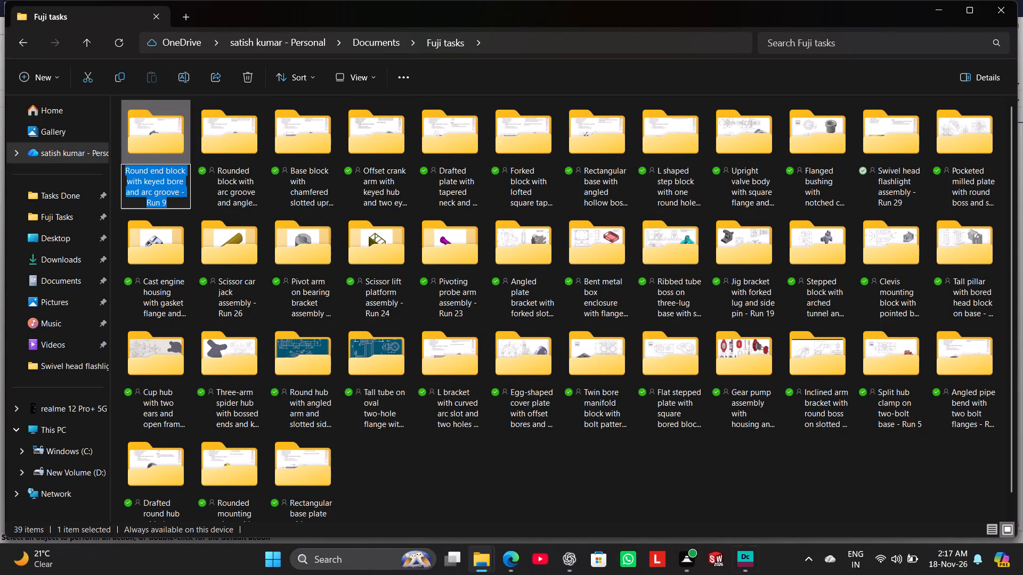
Switch to Designcenter and close the open part "Rounded block with arc groove and angled slot".
{"action": "left_click", "coordinate": [735, 553]}
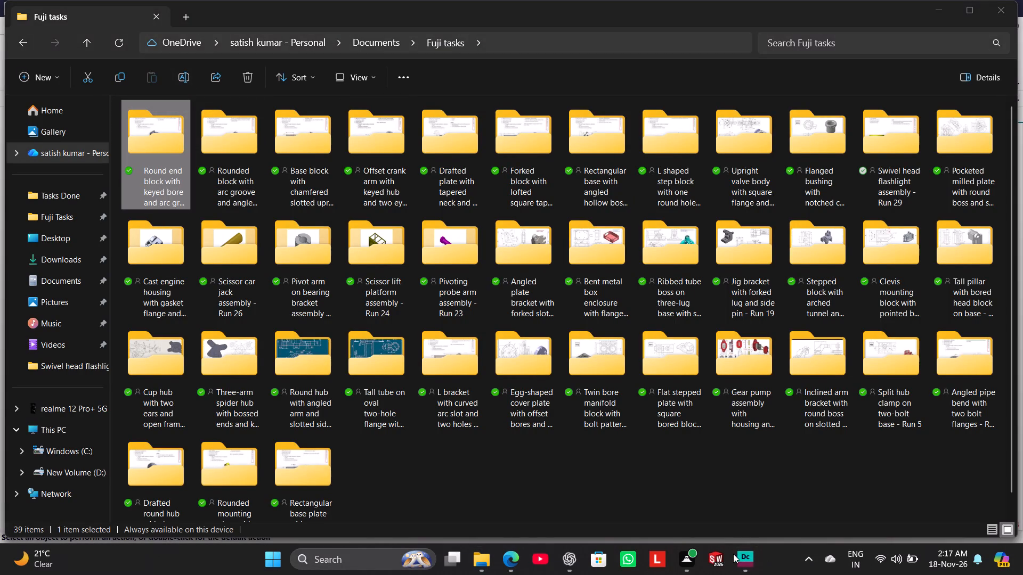
{"action": "left_click", "coordinate": [750, 564]}
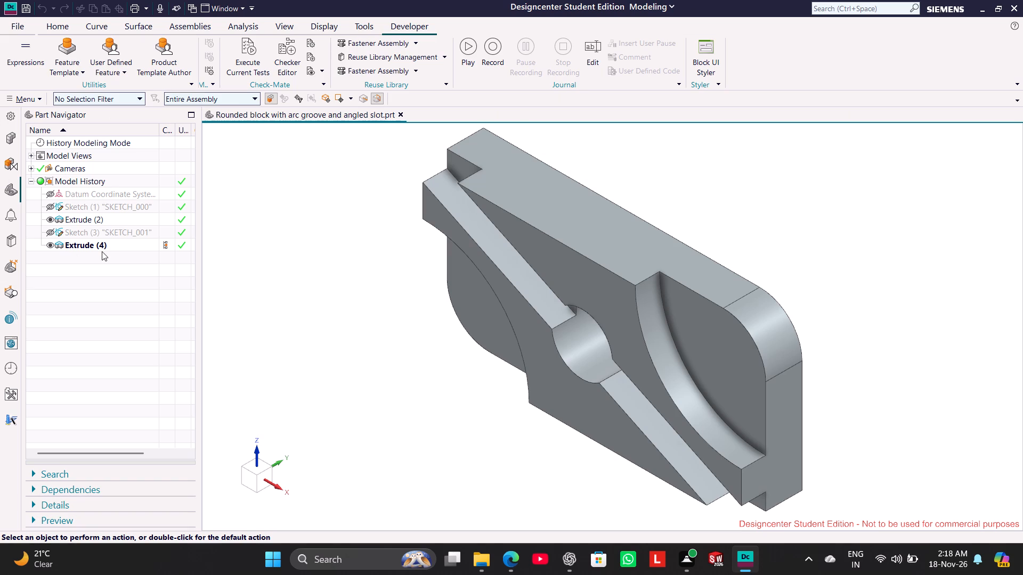
{"action": "left_click", "coordinate": [400, 113]}
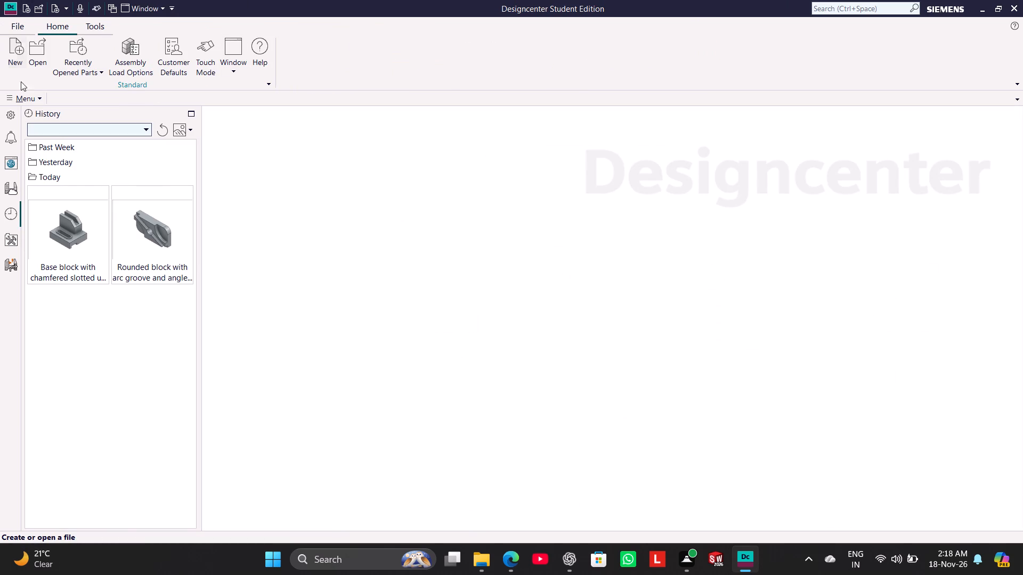
Create a new millimetre Model part named "Round end block with keyed bore and arc groove", and copy that shortened name.
{"action": "left_click", "coordinate": [21, 61]}
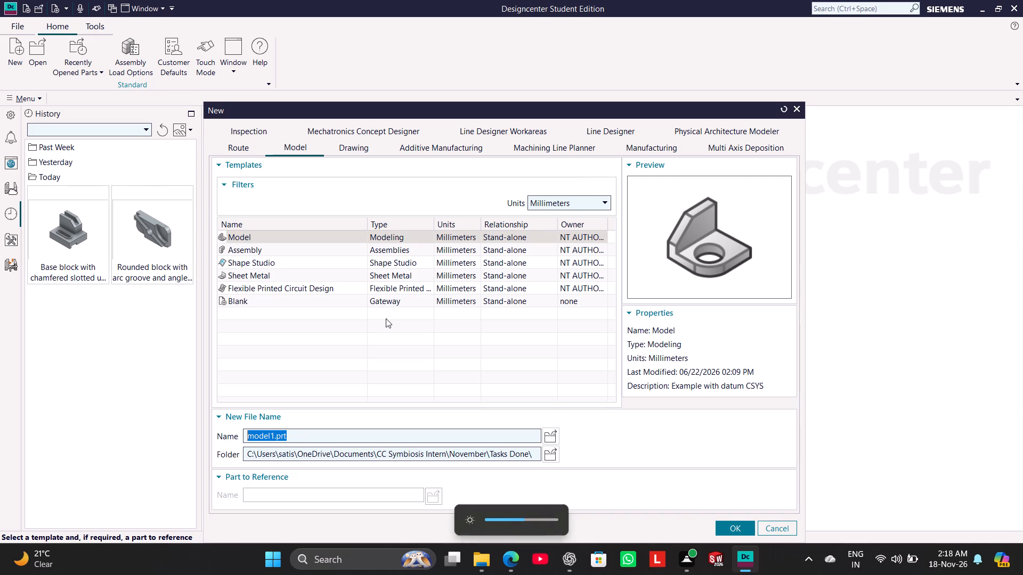
{"action": "key", "text": "ctrl+v"}
{"action": "key", "text": "BackSpace"}
{"action": "key", "text": "BackSpace"}
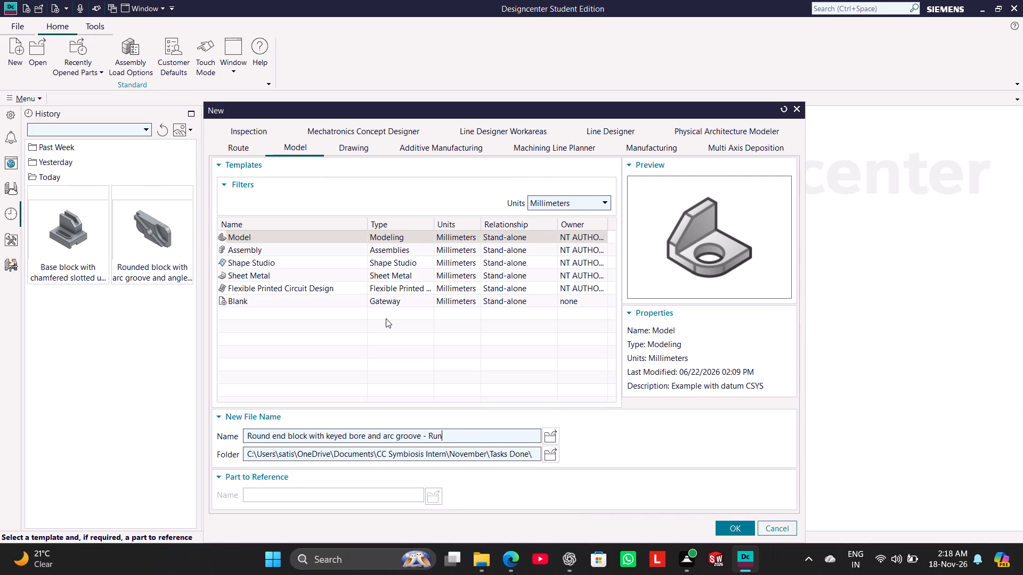
{"action": "key", "text": "BackSpace"}
{"action": "key", "text": "BackSpace"}
{"action": "key", "text": "BackSpace"}
{"action": "key", "text": "BackSpace"}
{"action": "key", "text": "BackSpace"}
{"action": "key", "text": "BackSpace"}
{"action": "key", "text": "ctrl+a"}
{"action": "left_click", "coordinate": [392, 434]}
{"action": "left_click", "coordinate": [393, 434]}
{"action": "double_click", "coordinate": [411, 436]}
{"action": "key", "text": "ctrl+c"}
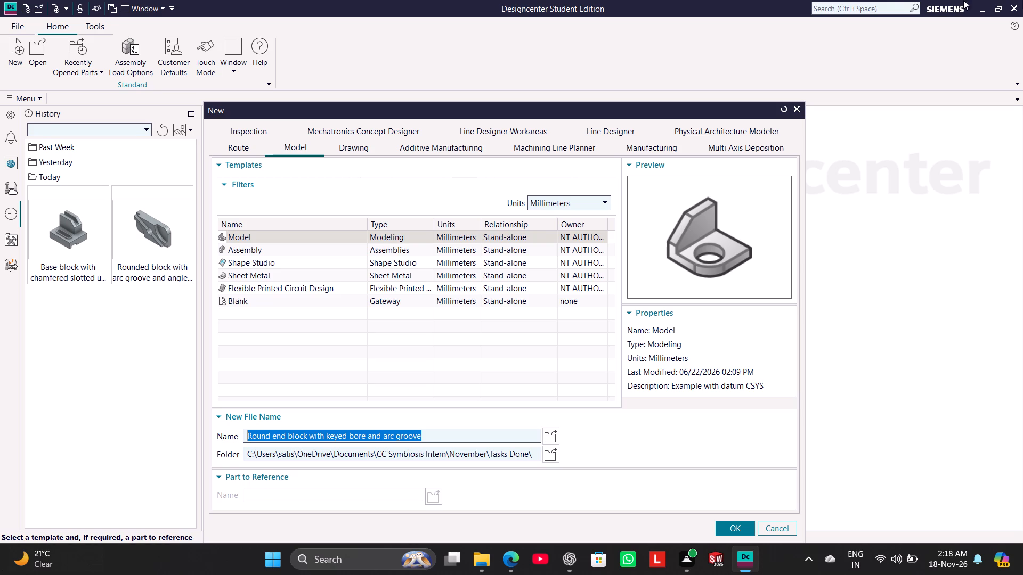
{"action": "left_click", "coordinate": [744, 527]}
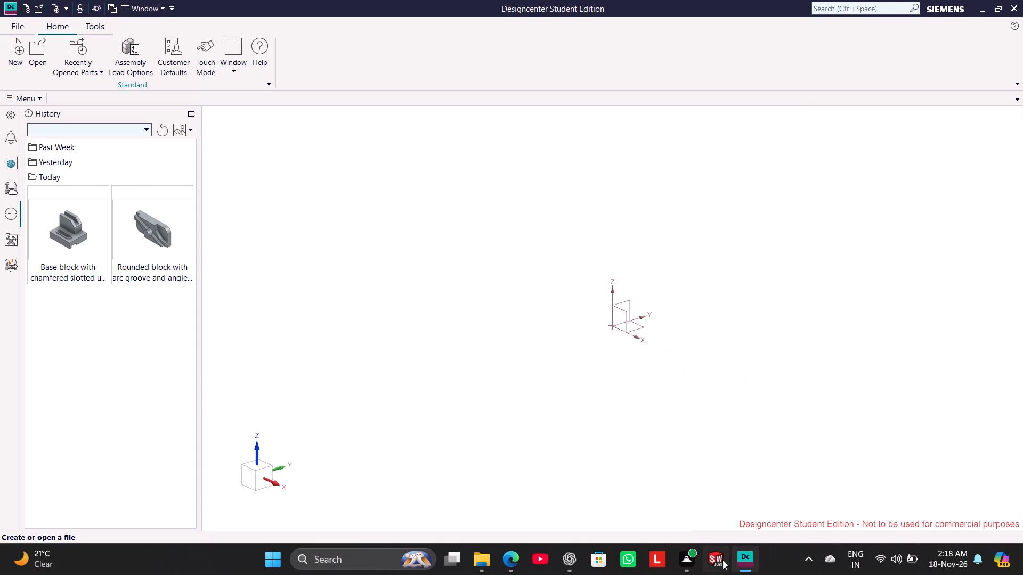
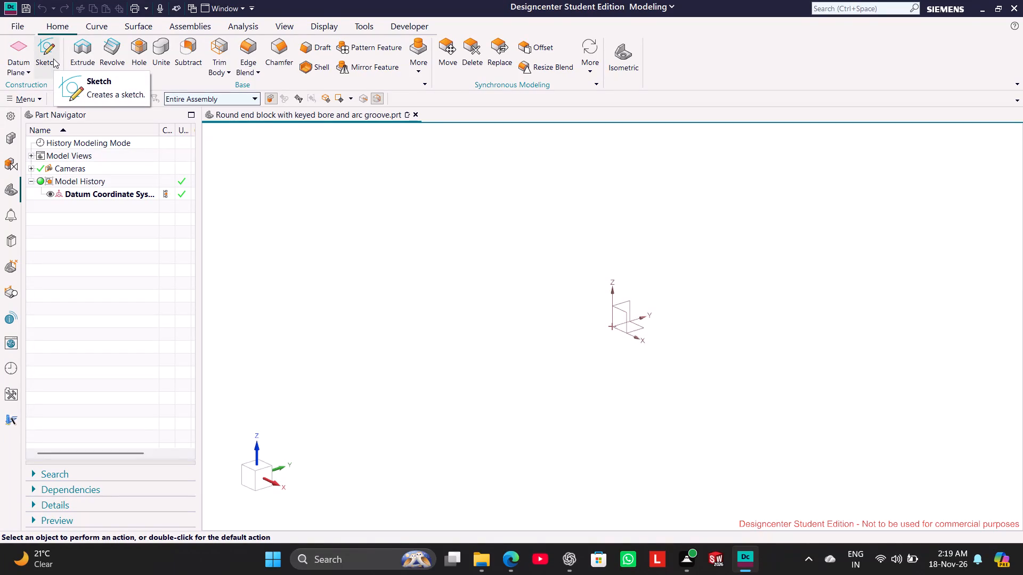
Start recording a C# journal named "Round end block with keyed bore and arc groove".
{"action": "left_click", "coordinate": [399, 30]}
{"action": "left_click", "coordinate": [489, 56]}
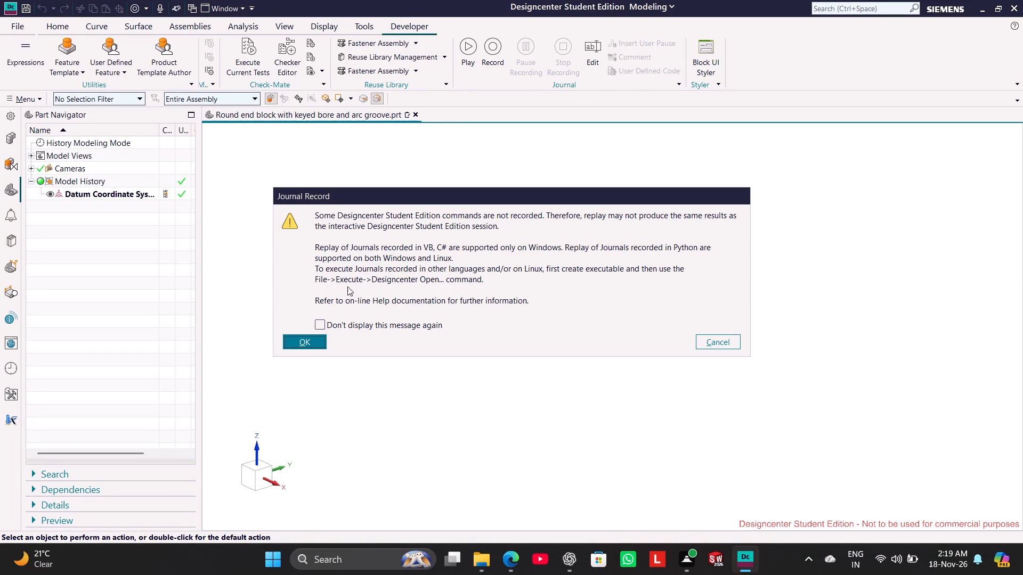
{"action": "left_click", "coordinate": [307, 346]}
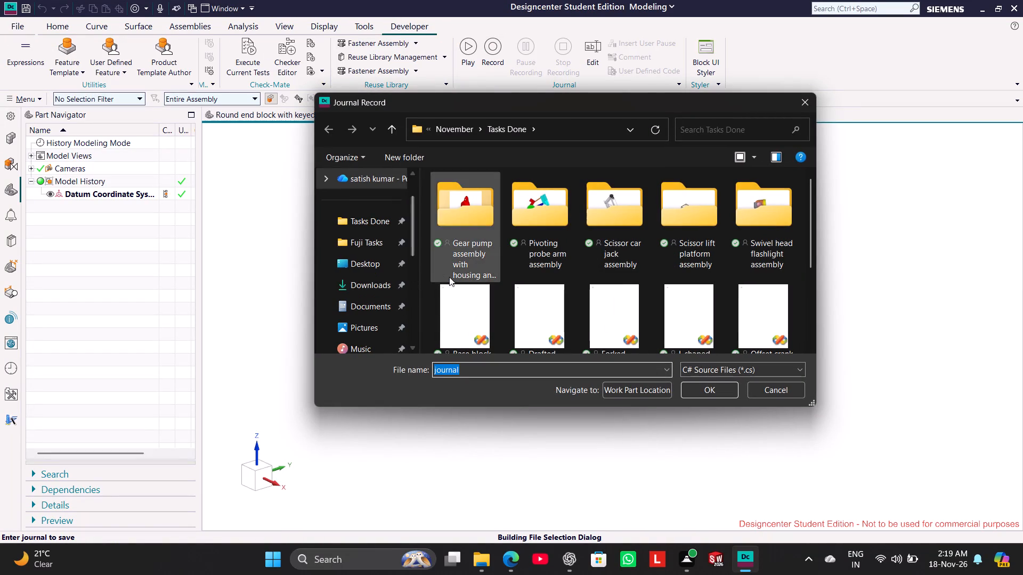
{"action": "key", "text": "ctrl+v"}
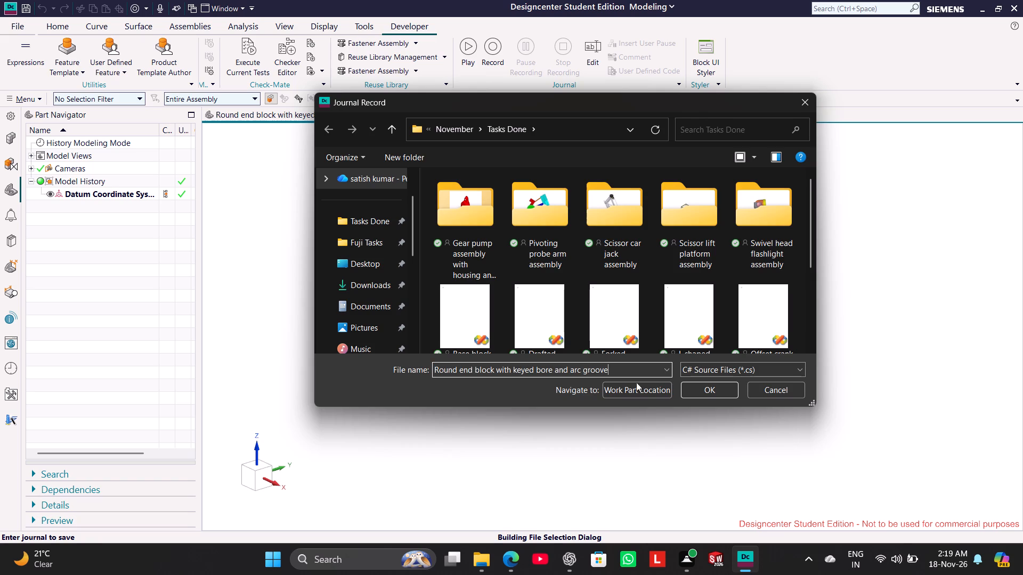
{"action": "left_click", "coordinate": [712, 392]}
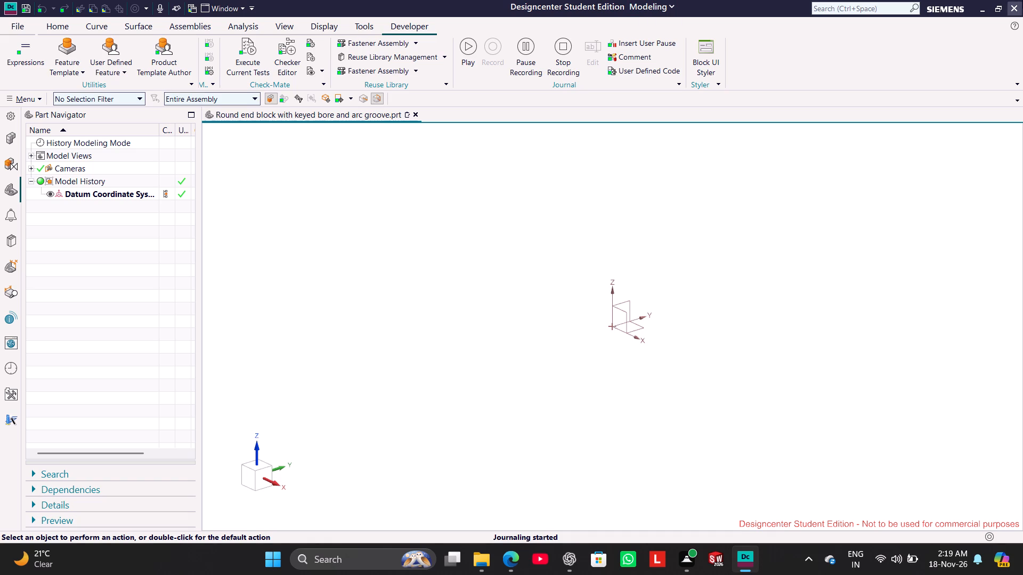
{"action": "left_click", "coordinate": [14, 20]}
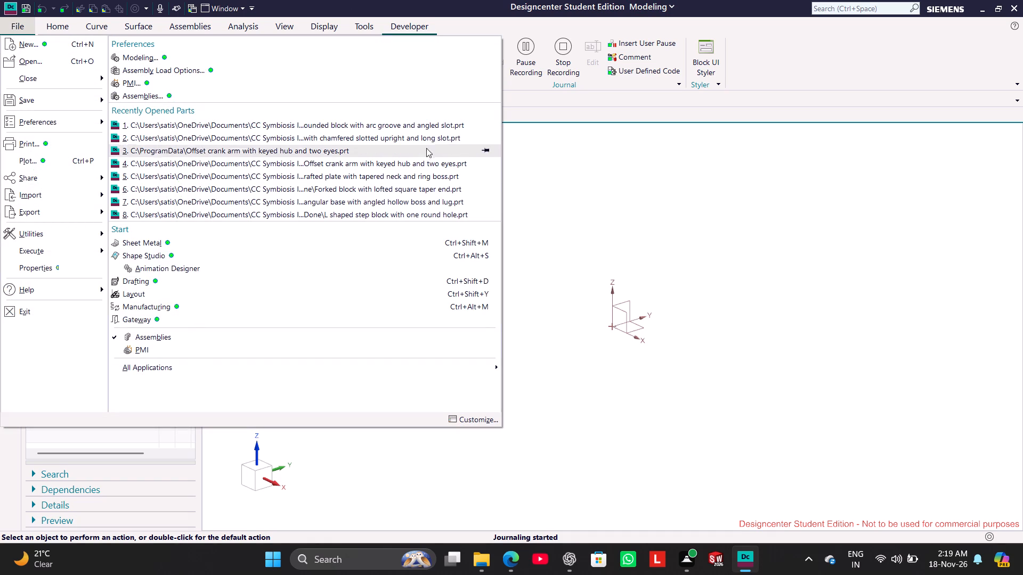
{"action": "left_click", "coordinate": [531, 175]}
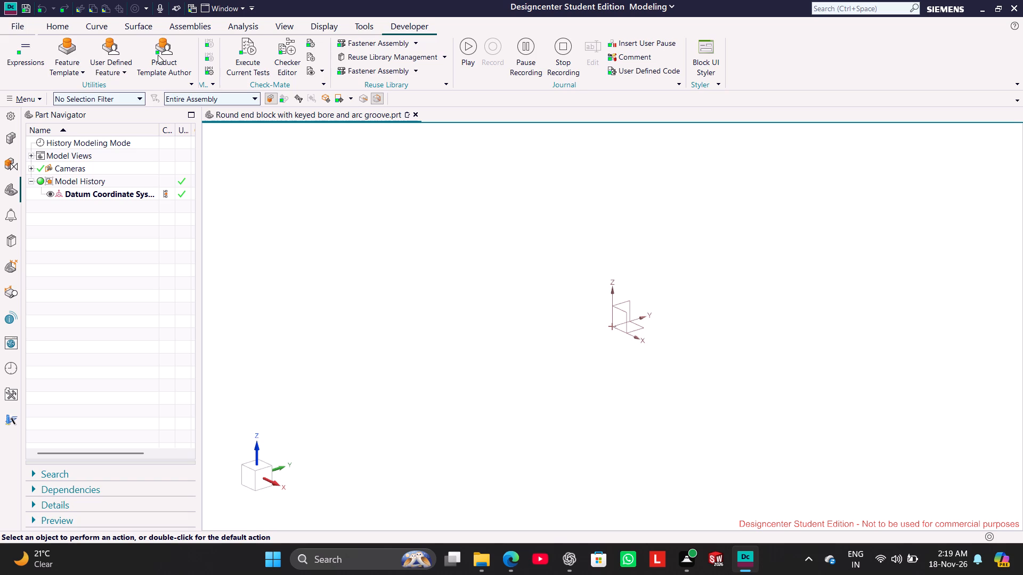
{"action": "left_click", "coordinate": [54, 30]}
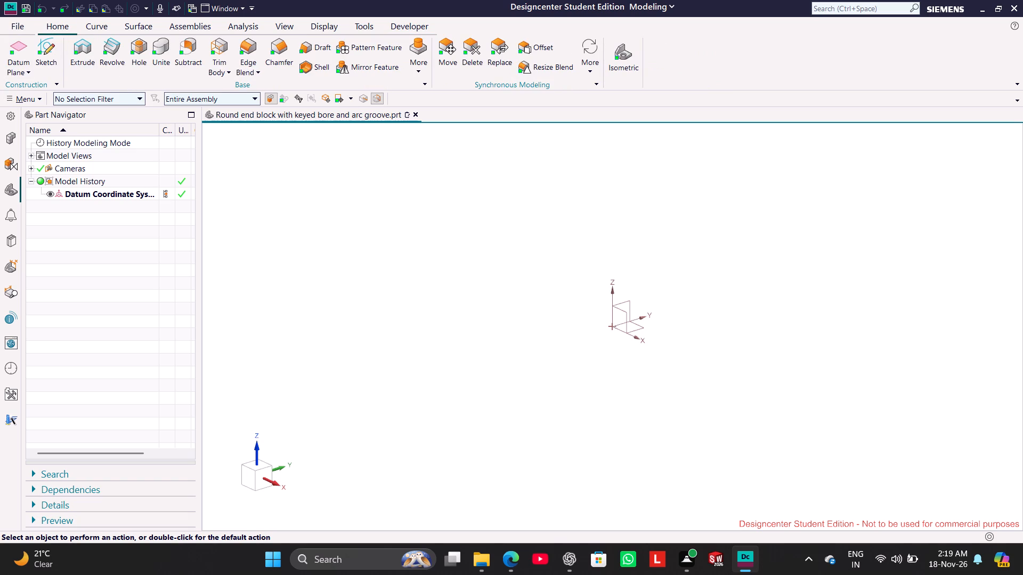
Close the two Fuji tasks windows and the Tasks Done window in File Explorer.
{"action": "left_click", "coordinate": [482, 552]}
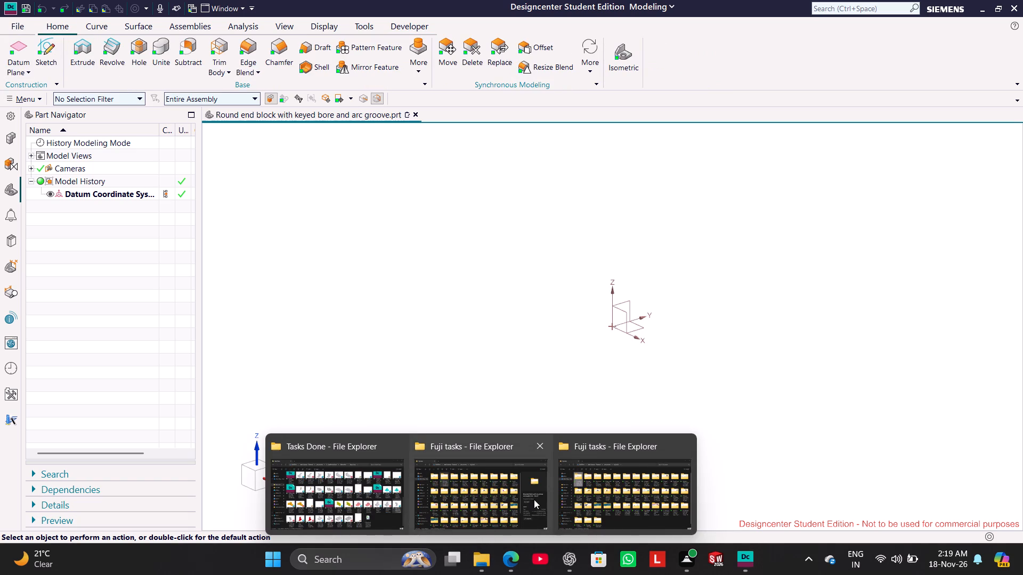
{"action": "left_click", "coordinate": [678, 445]}
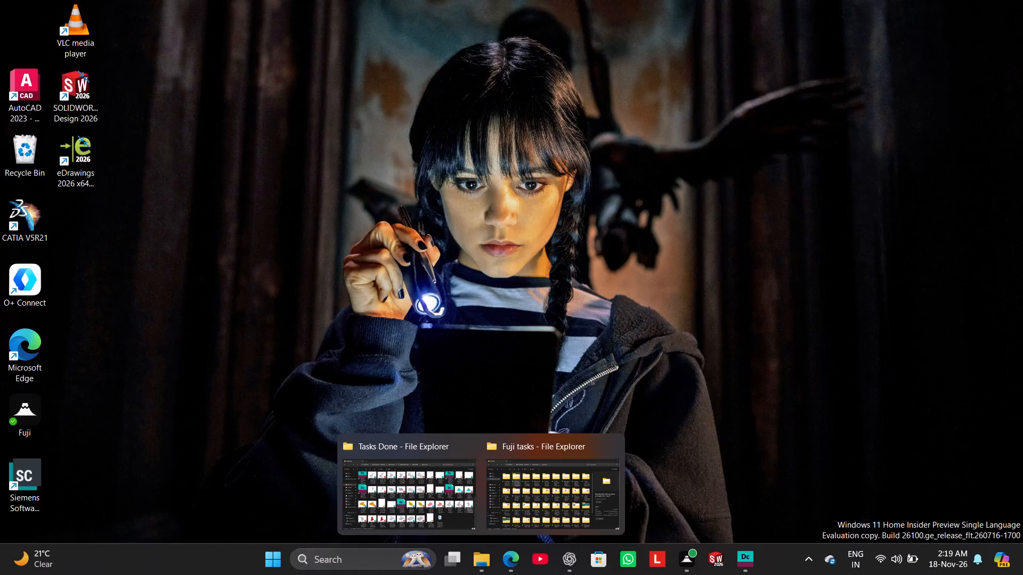
{"action": "left_click", "coordinate": [615, 445]}
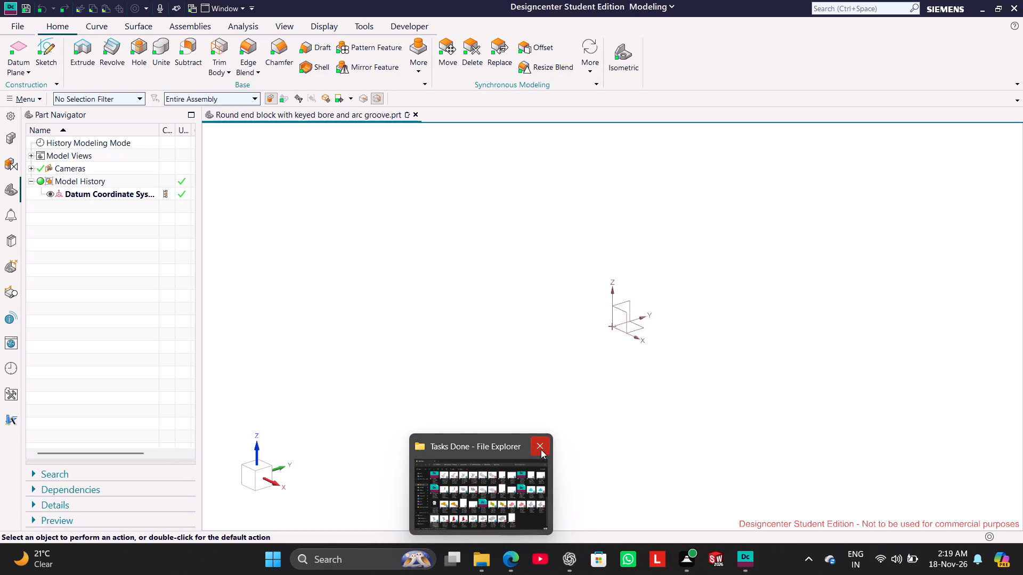
{"action": "left_click", "coordinate": [541, 446]}
Open the drawing image pp-bd65b5cbc8.jpg from the Fuji Tasks folder "Round end block with keyed bore and arc groove - Run 9", and minimize both windows.
{"action": "left_click", "coordinate": [488, 555]}
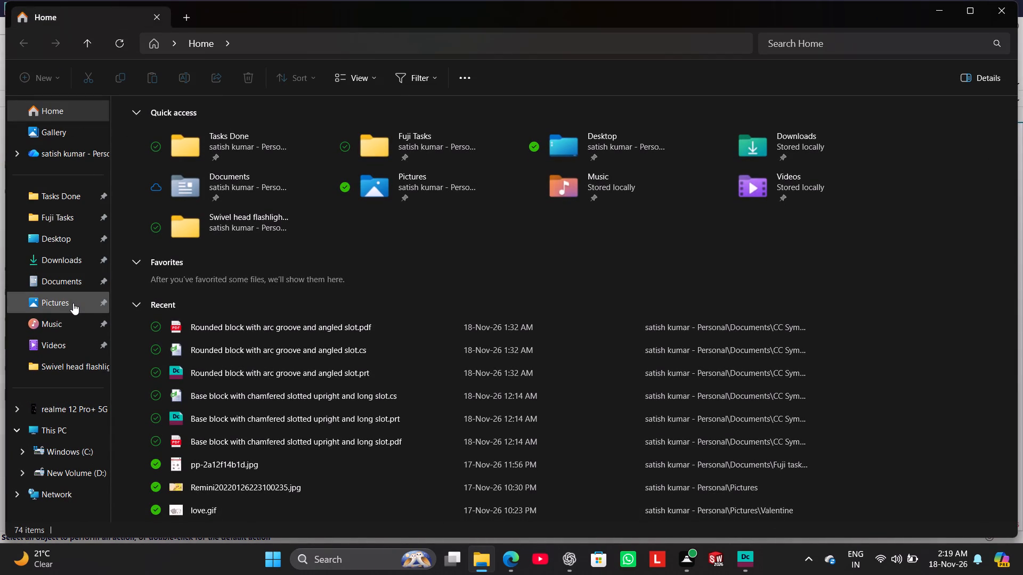
{"action": "left_click", "coordinate": [70, 224]}
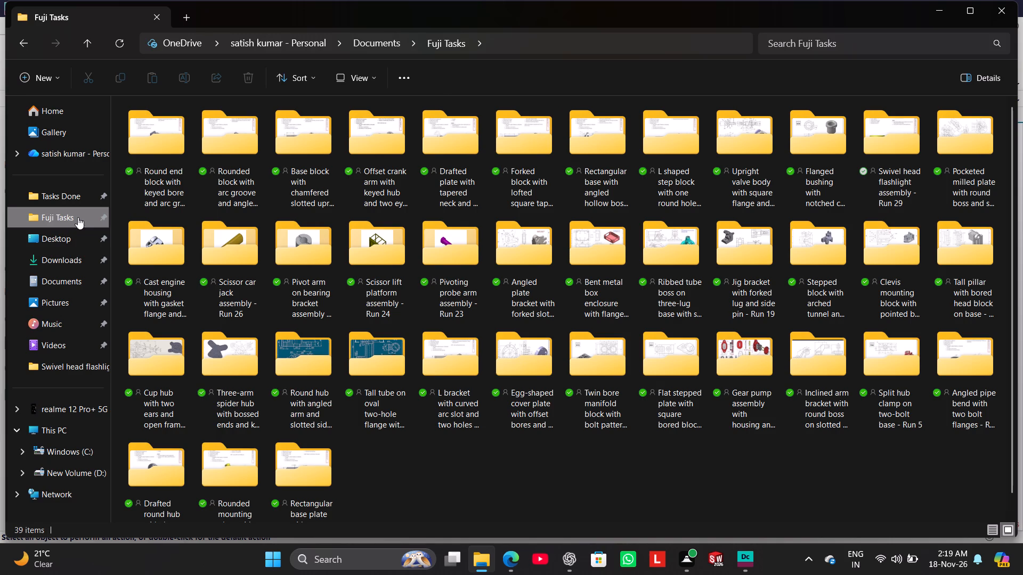
{"action": "left_click", "coordinate": [141, 162]}
{"action": "left_click_drag", "start_coordinate": [142, 162], "coordinate": [145, 169]}
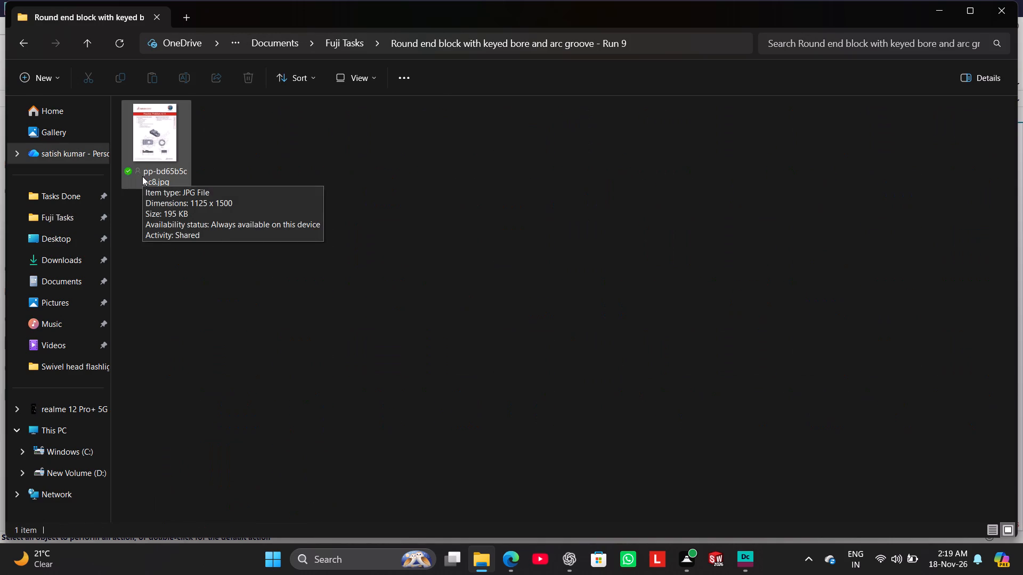
{"action": "double_click", "coordinate": [179, 157]}
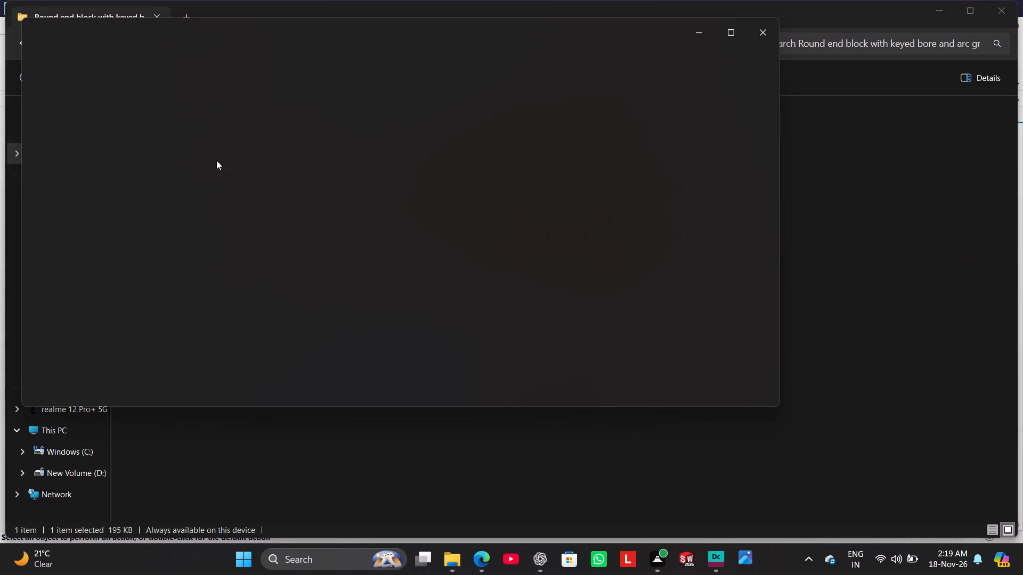
{"action": "left_click", "coordinate": [700, 40]}
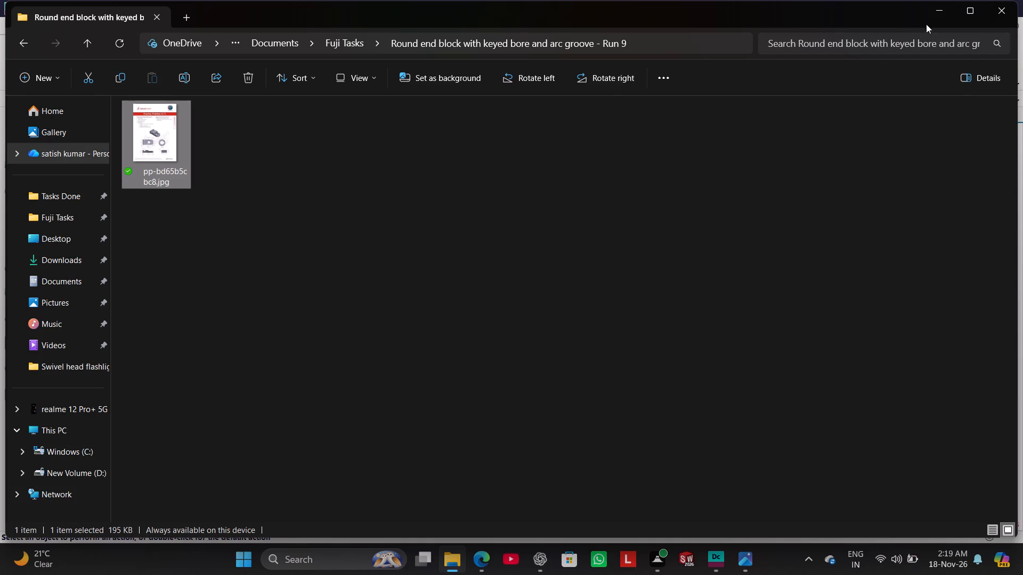
{"action": "left_click", "coordinate": [935, 6]}
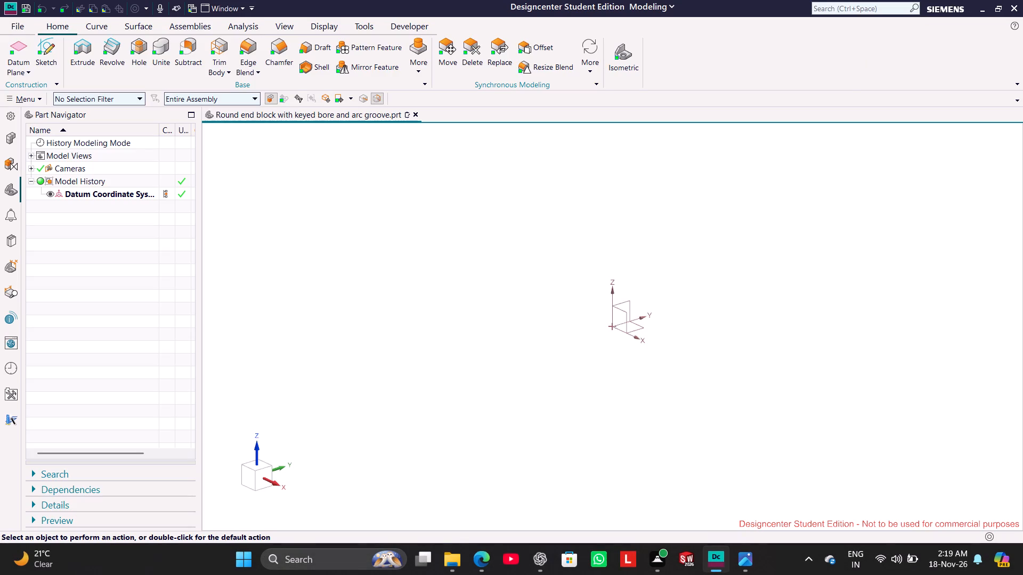
Examine the Practice Problem 4.11 drawing in Photos, studying the isometric, top, front, side and detail views with their dimensions.
{"action": "left_click", "coordinate": [740, 549]}
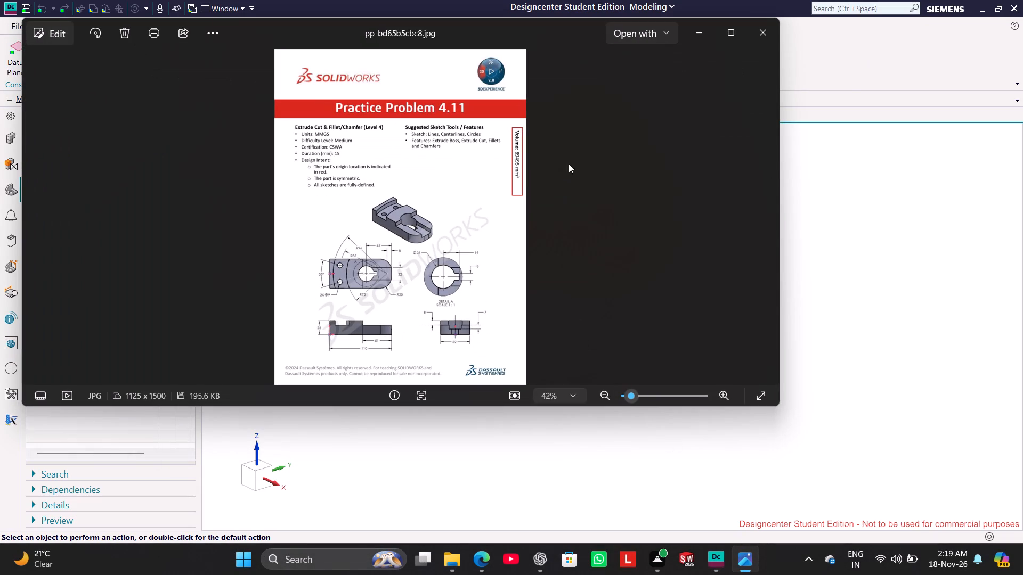
{"action": "scroll", "coordinate": [327, 276], "scroll_direction": "up", "scroll_amount": 8}
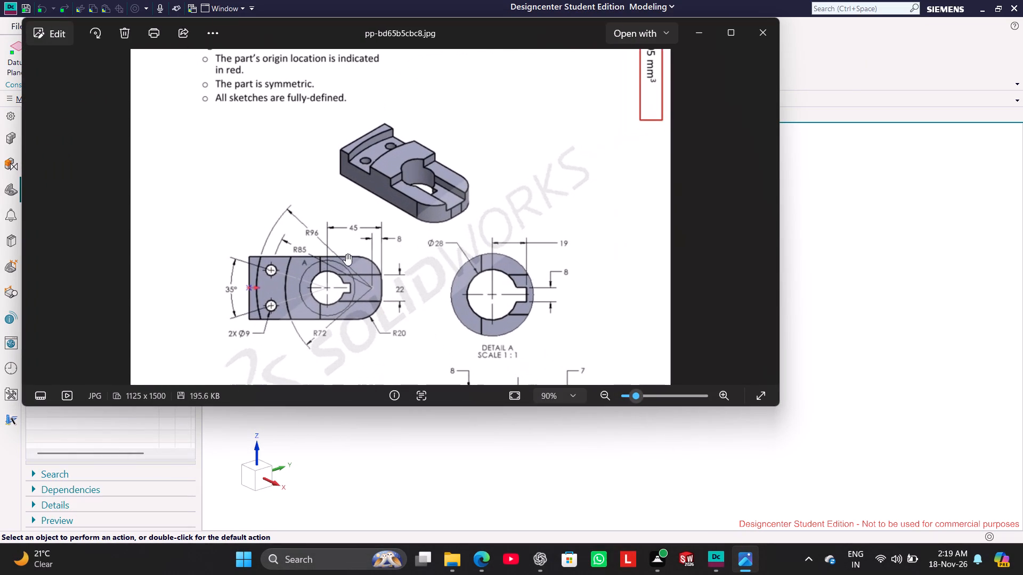
{"action": "scroll", "coordinate": [347, 253], "scroll_direction": "up", "scroll_amount": 2}
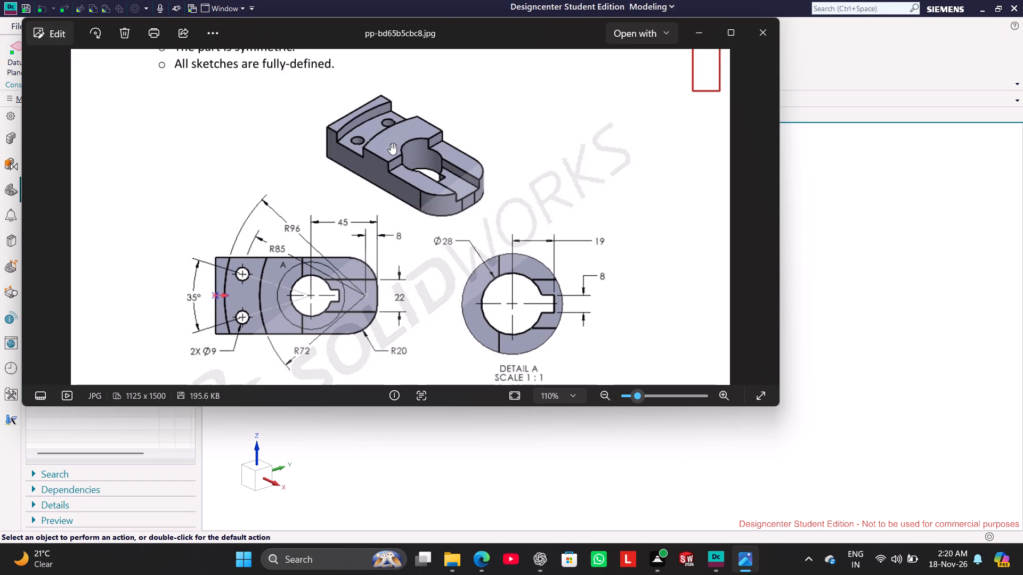
{"action": "scroll", "coordinate": [405, 196], "scroll_direction": "down", "scroll_amount": 5}
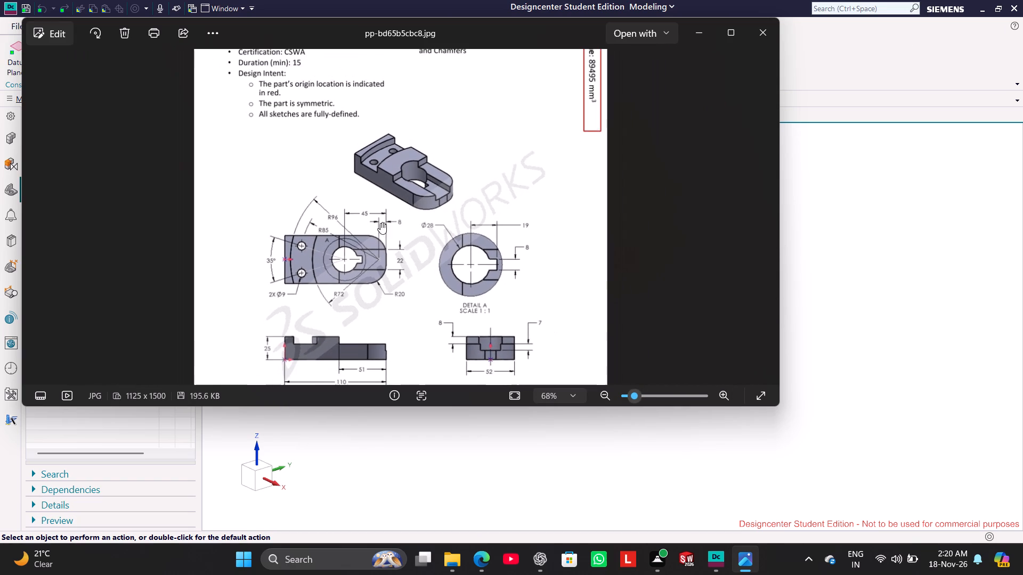
{"action": "scroll", "coordinate": [312, 281], "scroll_direction": "down", "scroll_amount": 1}
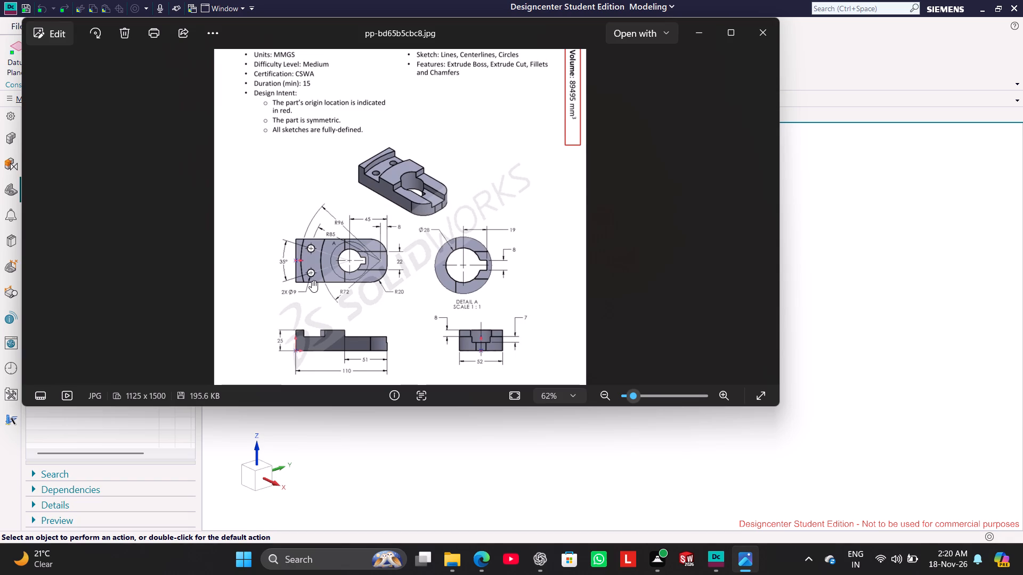
{"action": "scroll", "coordinate": [312, 281], "scroll_direction": "up", "scroll_amount": 2}
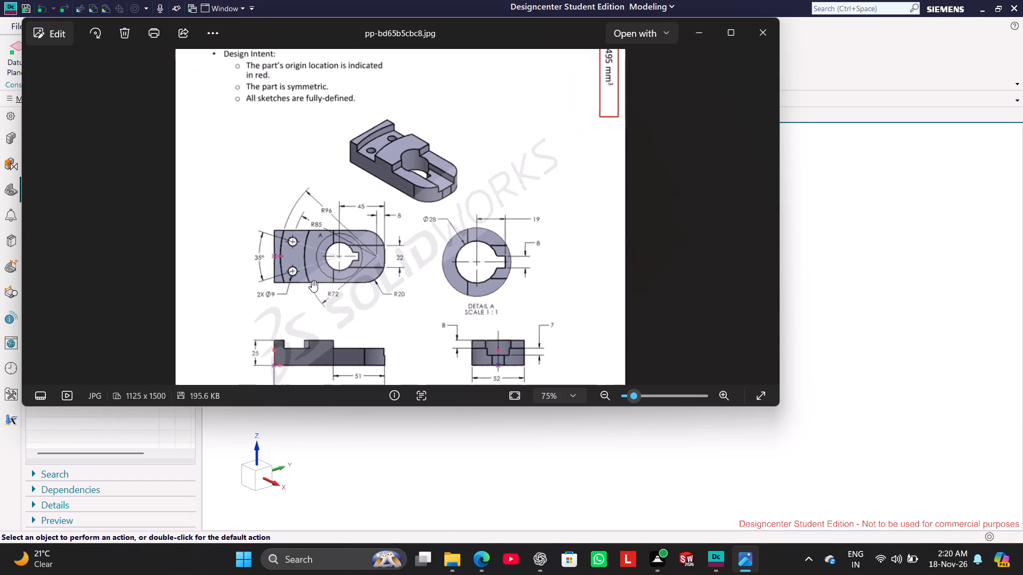
{"action": "scroll", "coordinate": [312, 281], "scroll_direction": "up", "scroll_amount": 6}
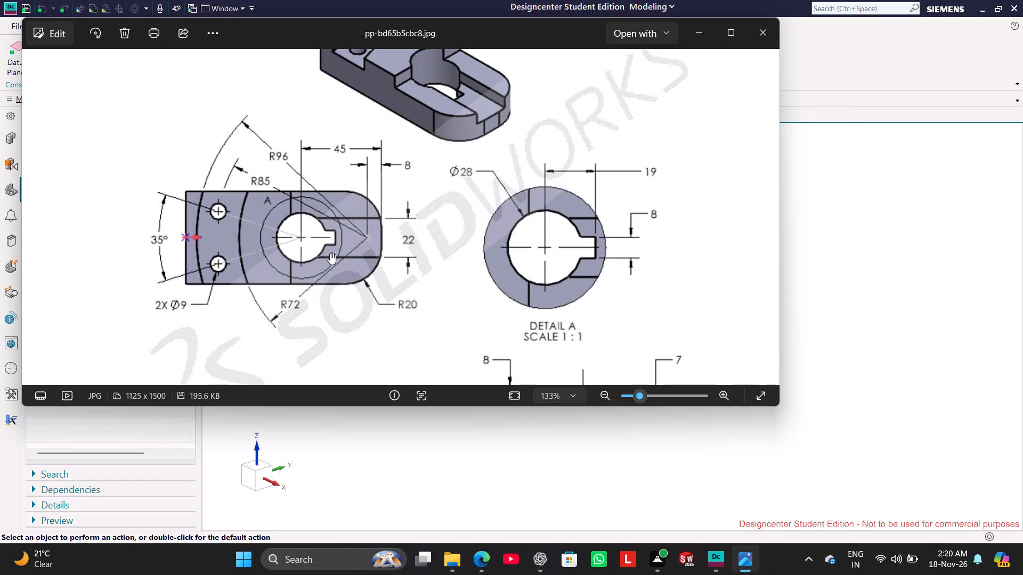
{"action": "scroll", "coordinate": [350, 280], "scroll_direction": "down", "scroll_amount": 5}
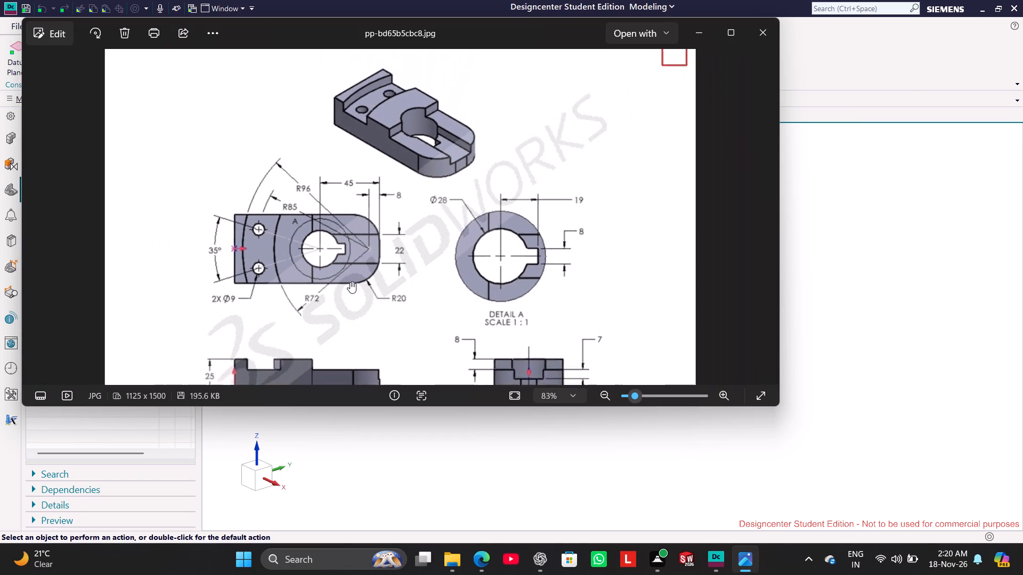
{"action": "scroll", "coordinate": [344, 307], "scroll_direction": "down", "scroll_amount": 2}
{"action": "scroll", "coordinate": [348, 362], "scroll_direction": "down", "scroll_amount": 2}
{"action": "scroll", "coordinate": [351, 380], "scroll_direction": "up", "scroll_amount": 1}
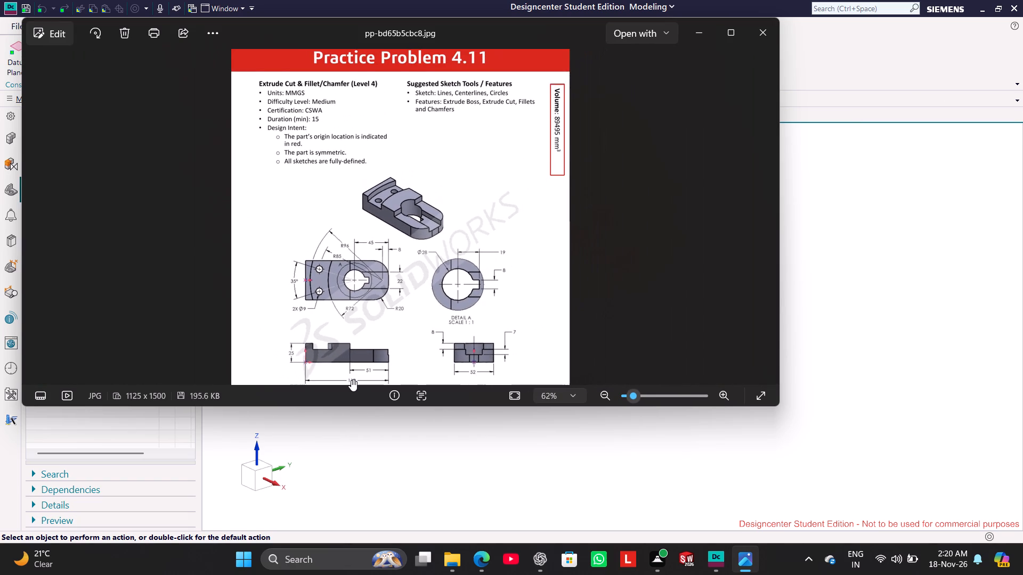
{"action": "scroll", "coordinate": [351, 380], "scroll_direction": "up", "scroll_amount": 1}
{"action": "scroll", "coordinate": [351, 380], "scroll_direction": "down", "scroll_amount": 3}
{"action": "scroll", "coordinate": [369, 380], "scroll_direction": "up", "scroll_amount": 3}
{"action": "middle_click_drag", "start_coordinate": [379, 354], "coordinate": [383, 293]}
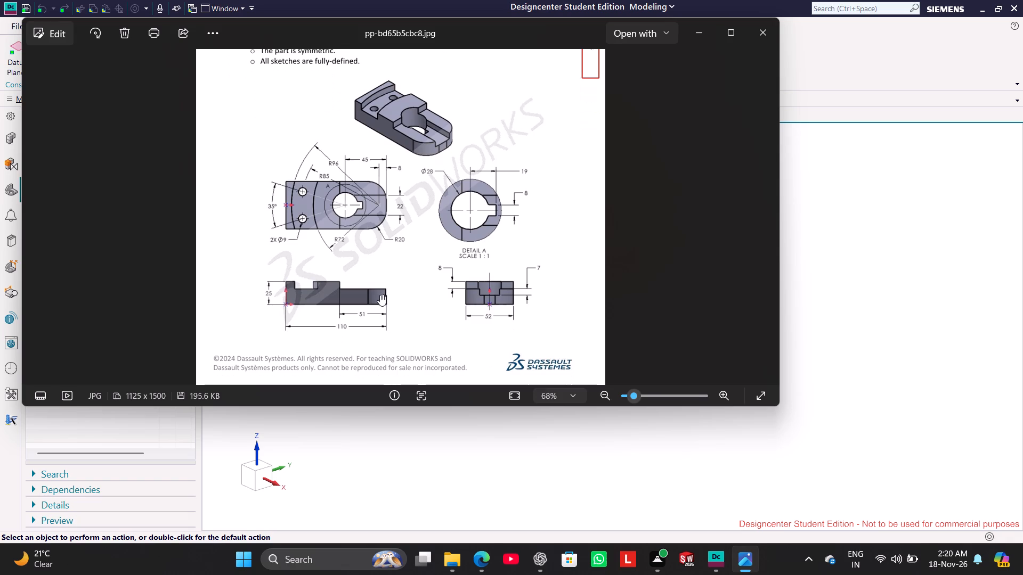
{"action": "scroll", "coordinate": [380, 294], "scroll_direction": "up", "scroll_amount": 4}
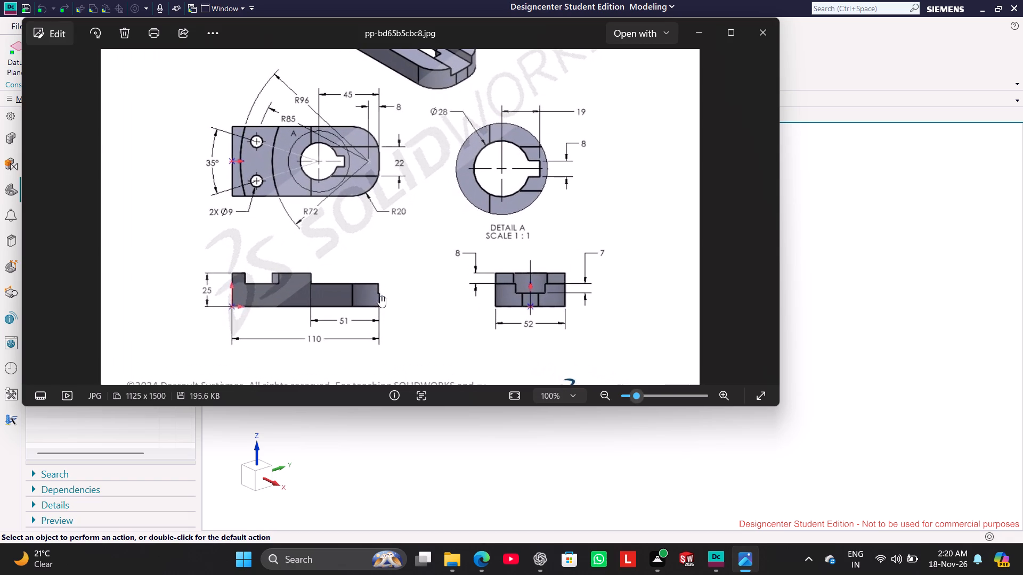
{"action": "scroll", "coordinate": [432, 237], "scroll_direction": "down", "scroll_amount": 2}
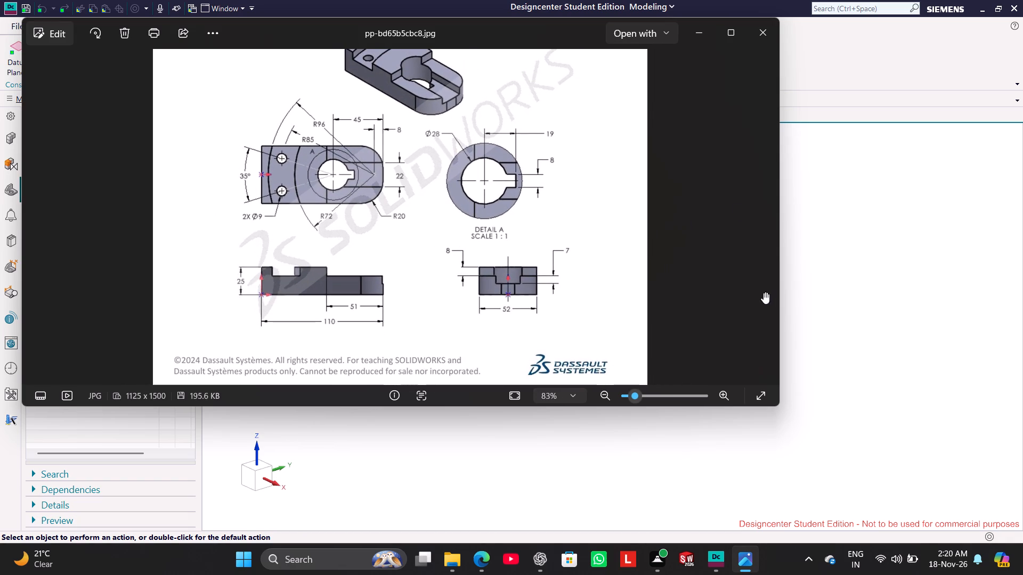
{"action": "left_click", "coordinate": [743, 552]}
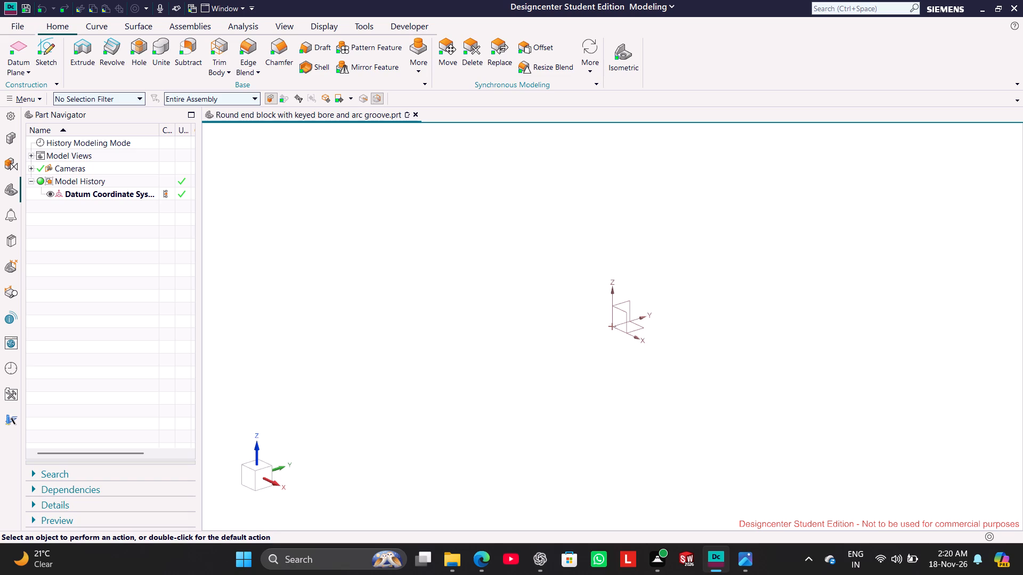
Create a new sketch on the Top plane in Designcenter.
{"action": "left_click", "coordinate": [50, 60]}
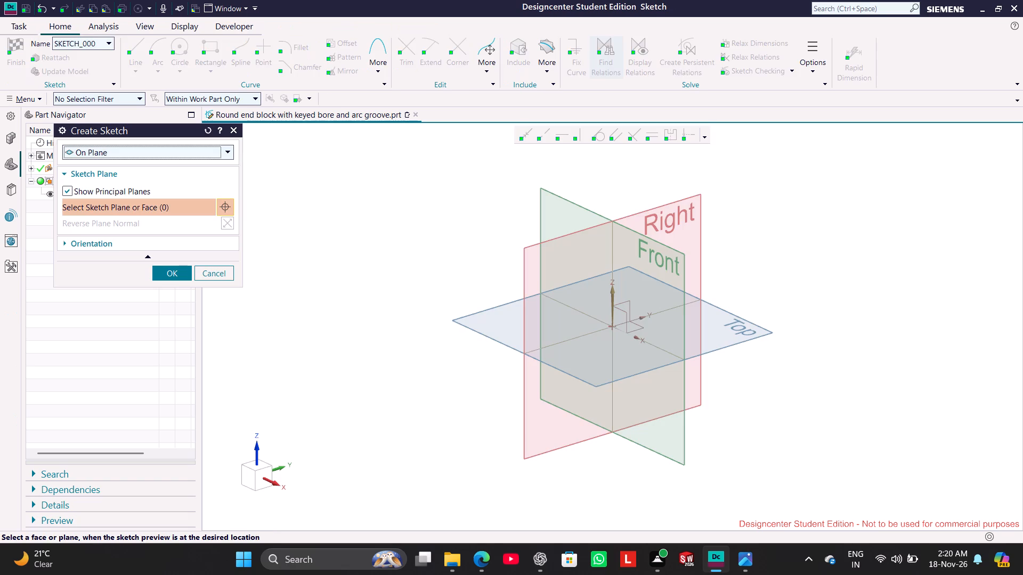
{"action": "left_click", "coordinate": [733, 334]}
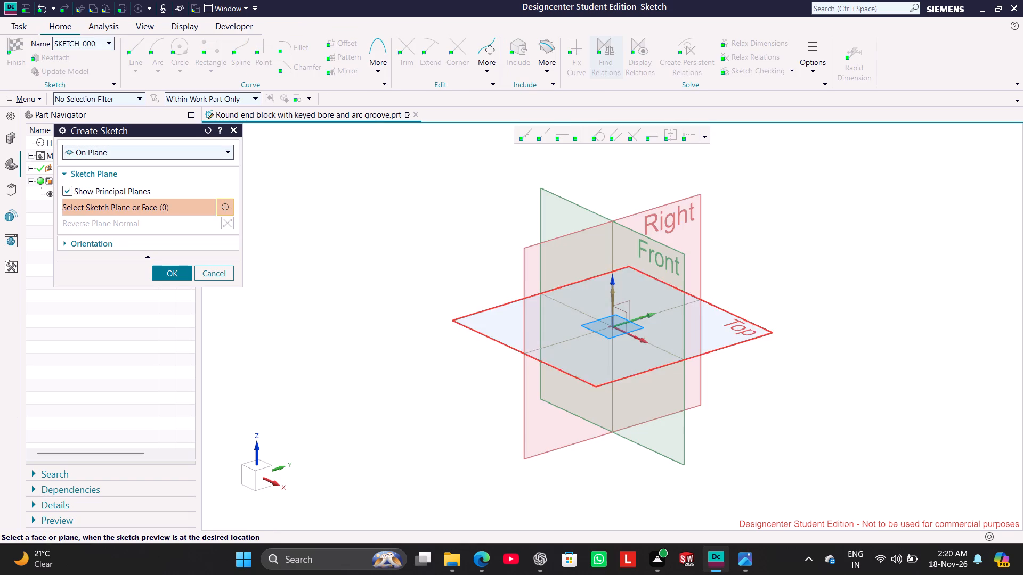
{"action": "left_click", "coordinate": [176, 272]}
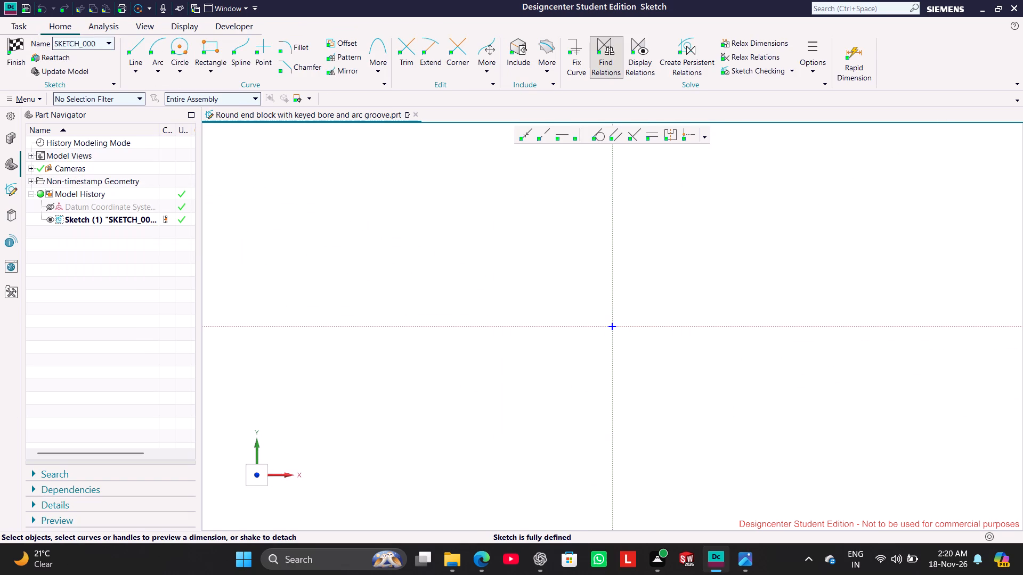
Examine the Practice Problem 4.11 drawing's top, front, side and detail views, repositioning its window over the sketch area before hiding it.
{"action": "left_click", "coordinate": [744, 556]}
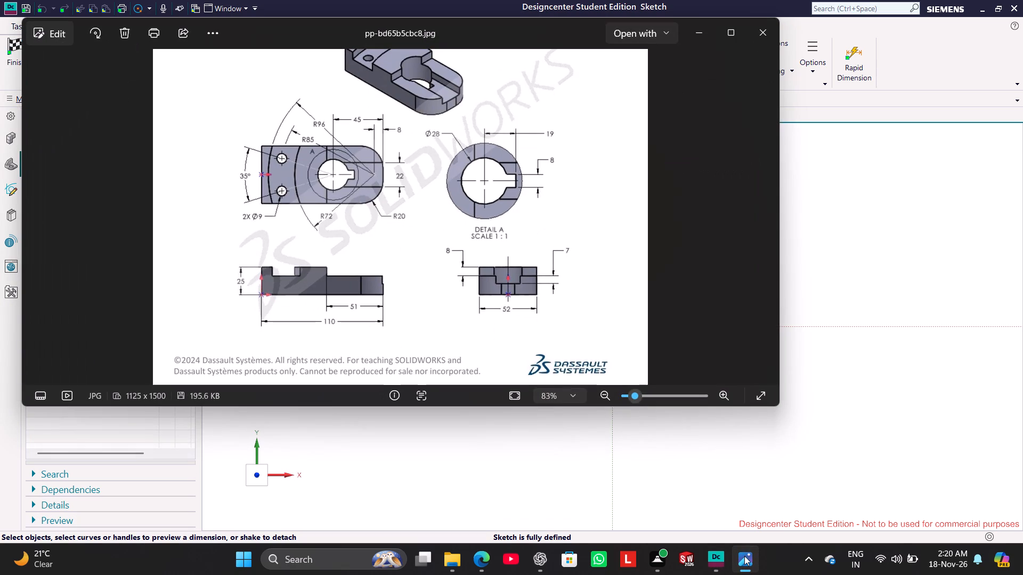
{"action": "left_click", "coordinate": [744, 556]}
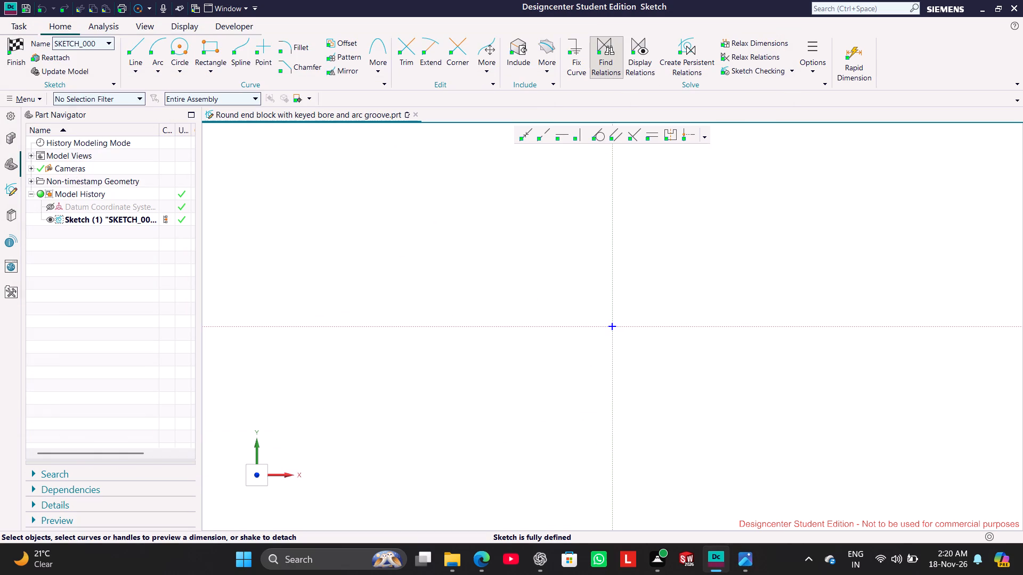
{"action": "left_click", "coordinate": [744, 555]}
{"action": "left_click_drag", "start_coordinate": [373, 217], "coordinate": [408, 213]}
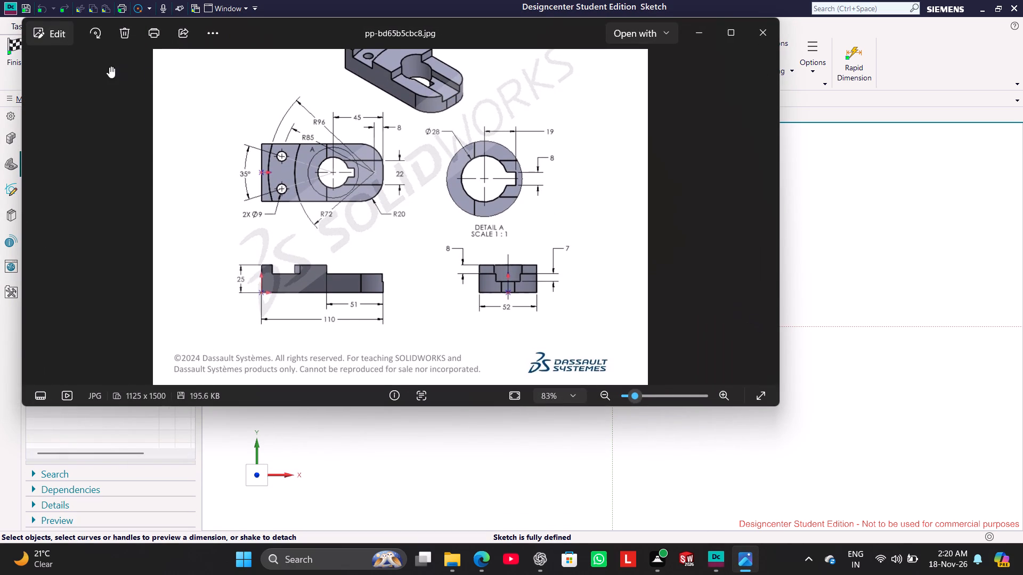
{"action": "left_click_drag", "start_coordinate": [35, 62], "coordinate": [79, 65]}
{"action": "left_click_drag", "start_coordinate": [248, 26], "coordinate": [330, 46]}
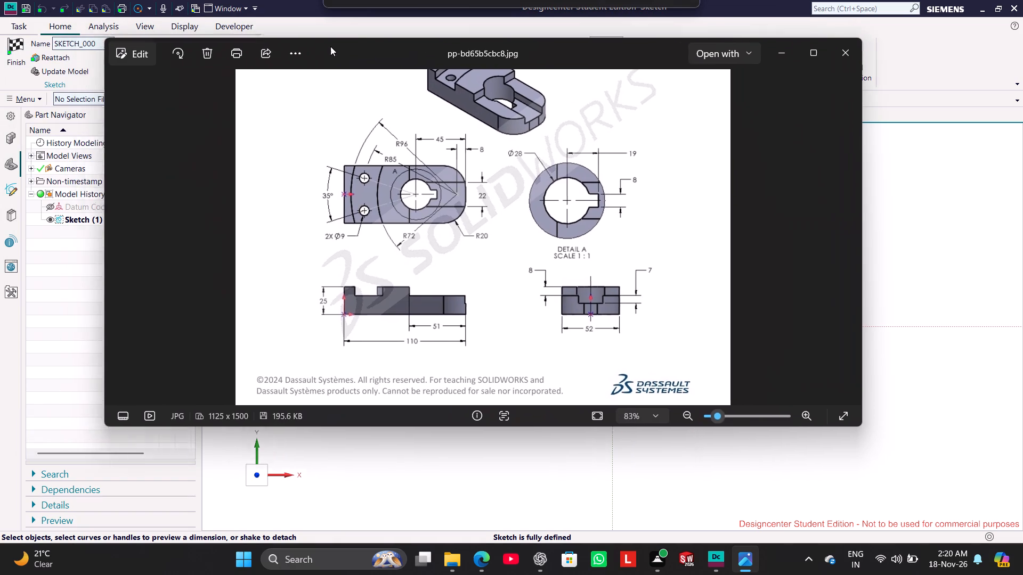
{"action": "left_click_drag", "start_coordinate": [330, 46], "coordinate": [575, 180]}
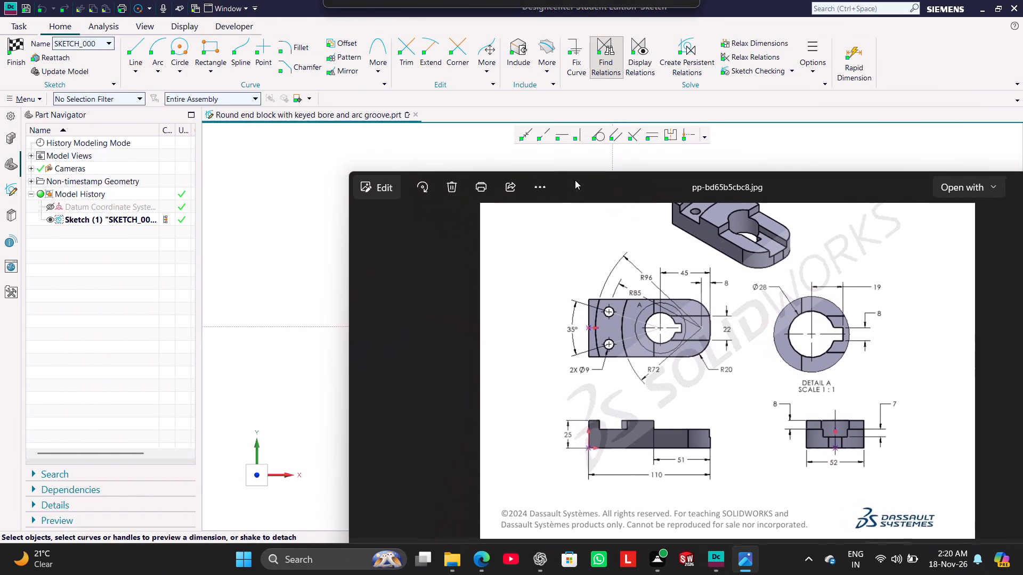
{"action": "left_click_drag", "start_coordinate": [575, 180], "coordinate": [565, 143]}
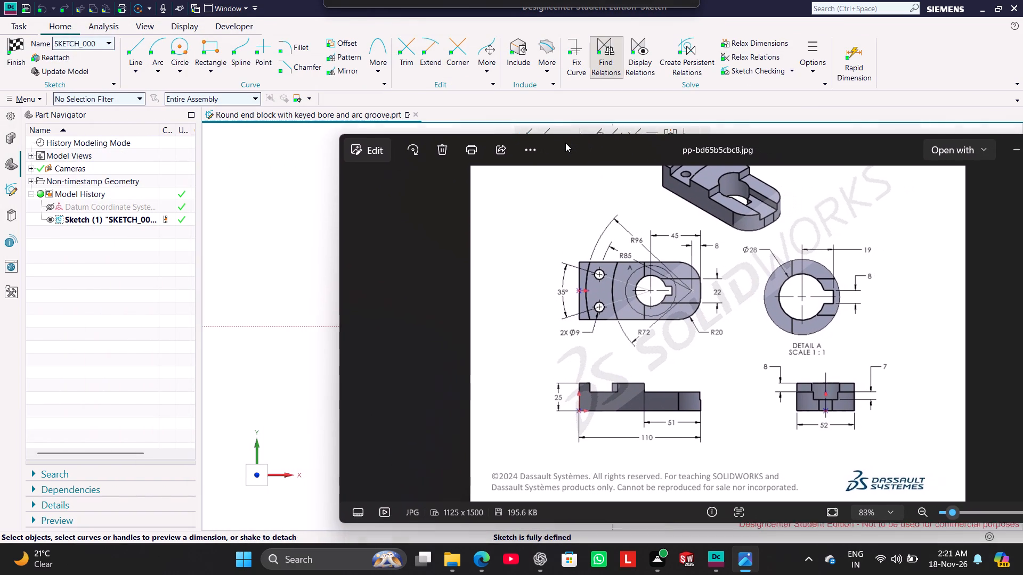
{"action": "left_click_drag", "start_coordinate": [565, 143], "coordinate": [540, 65]}
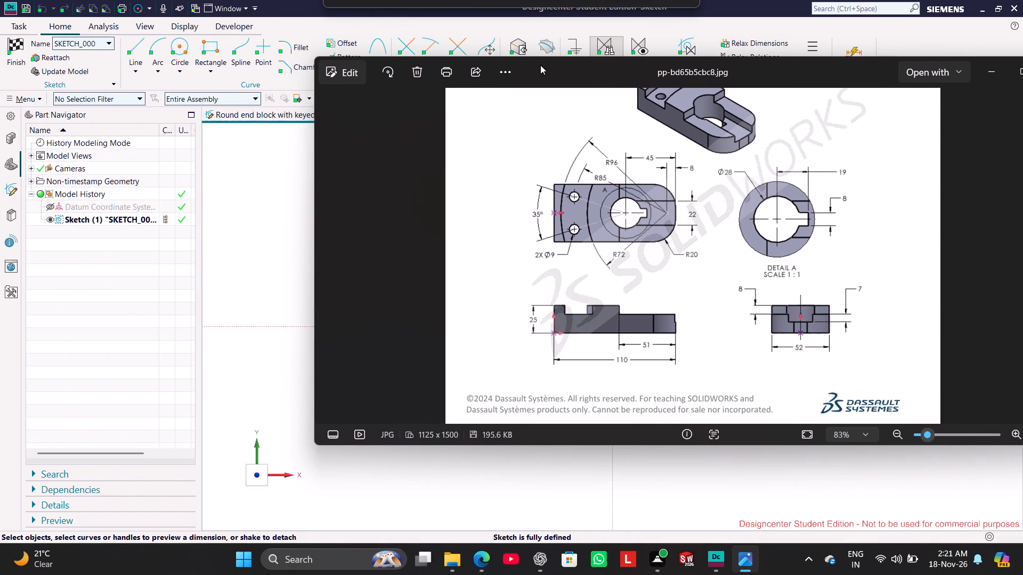
{"action": "left_click_drag", "start_coordinate": [540, 65], "coordinate": [555, 136]}
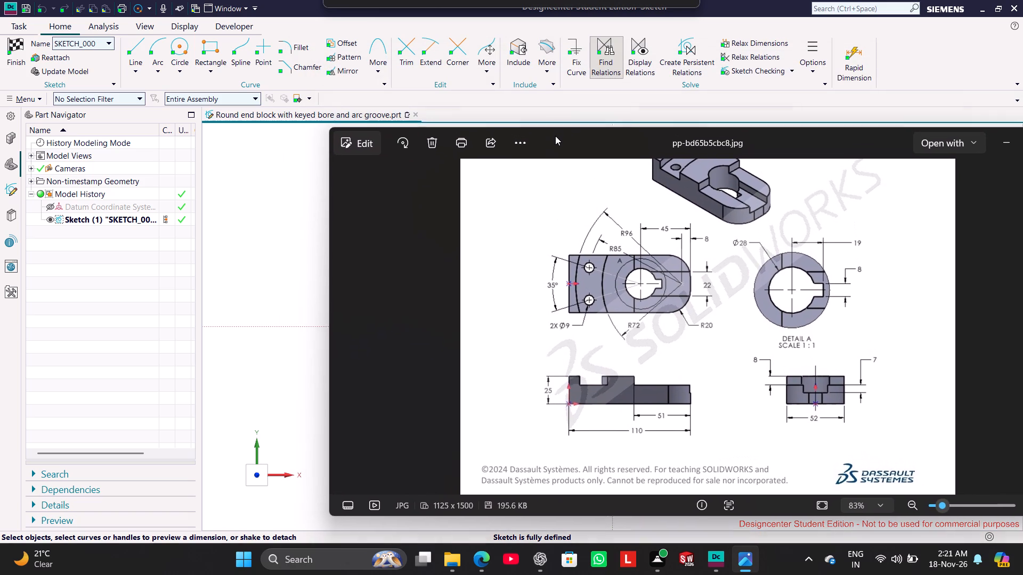
{"action": "left_click_drag", "start_coordinate": [555, 136], "coordinate": [565, 155]}
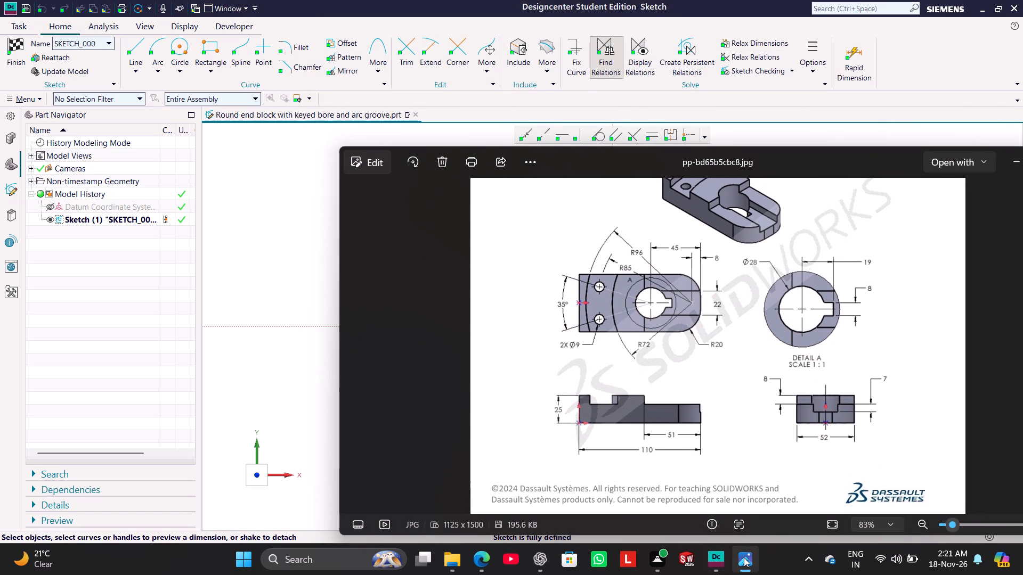
{"action": "left_click", "coordinate": [744, 558]}
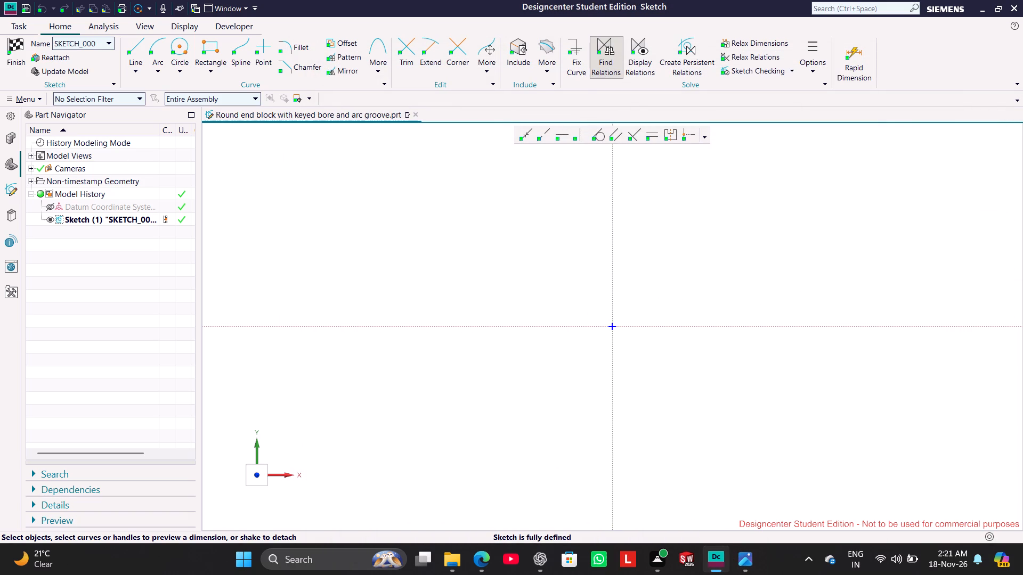
{"action": "left_click", "coordinate": [749, 556]}
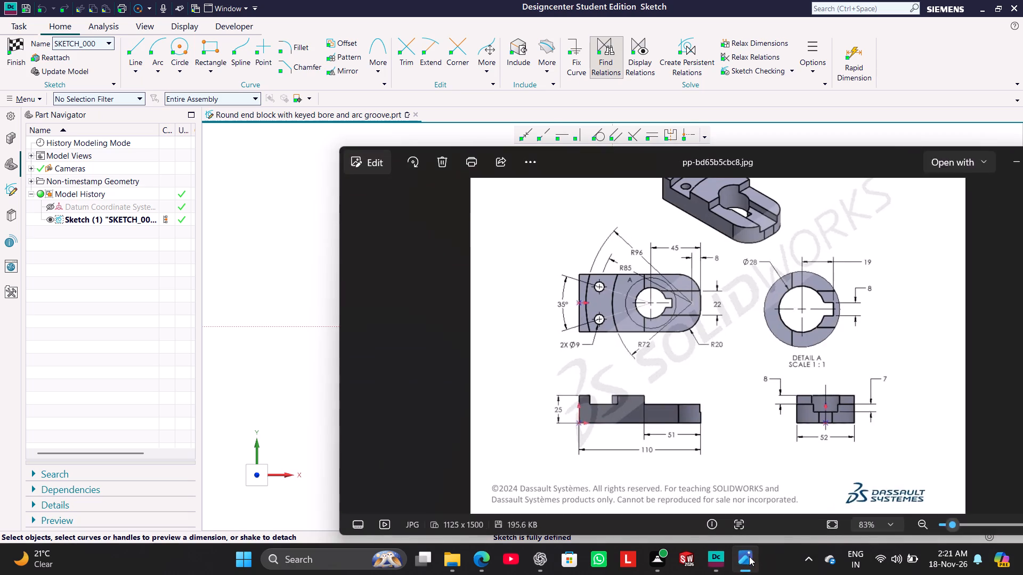
{"action": "left_click", "coordinate": [749, 556]}
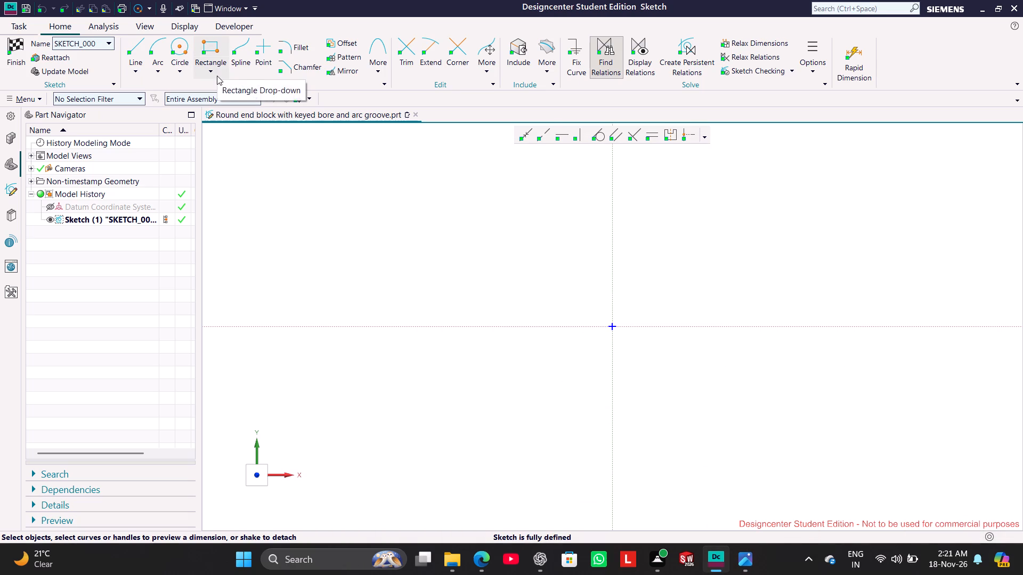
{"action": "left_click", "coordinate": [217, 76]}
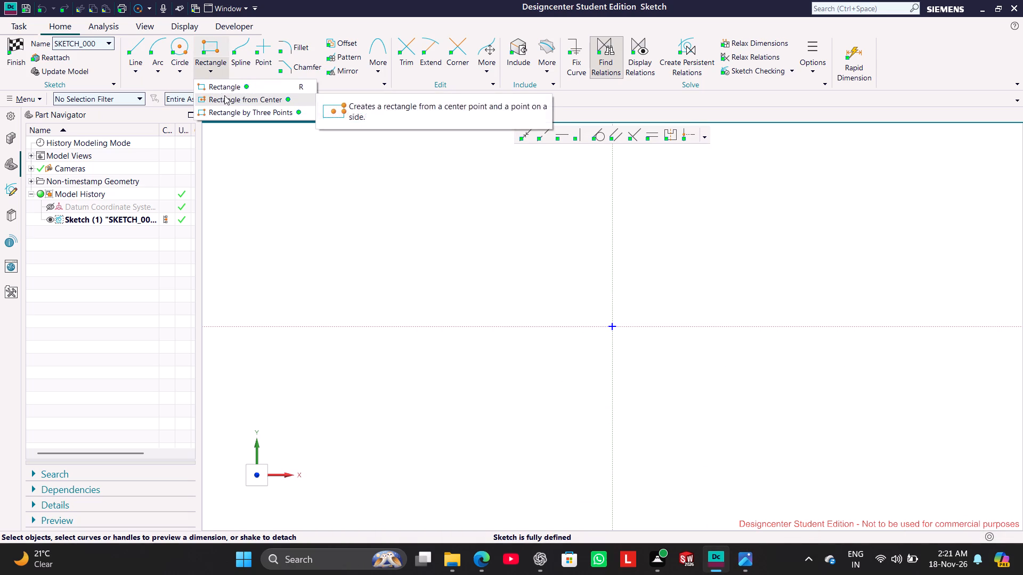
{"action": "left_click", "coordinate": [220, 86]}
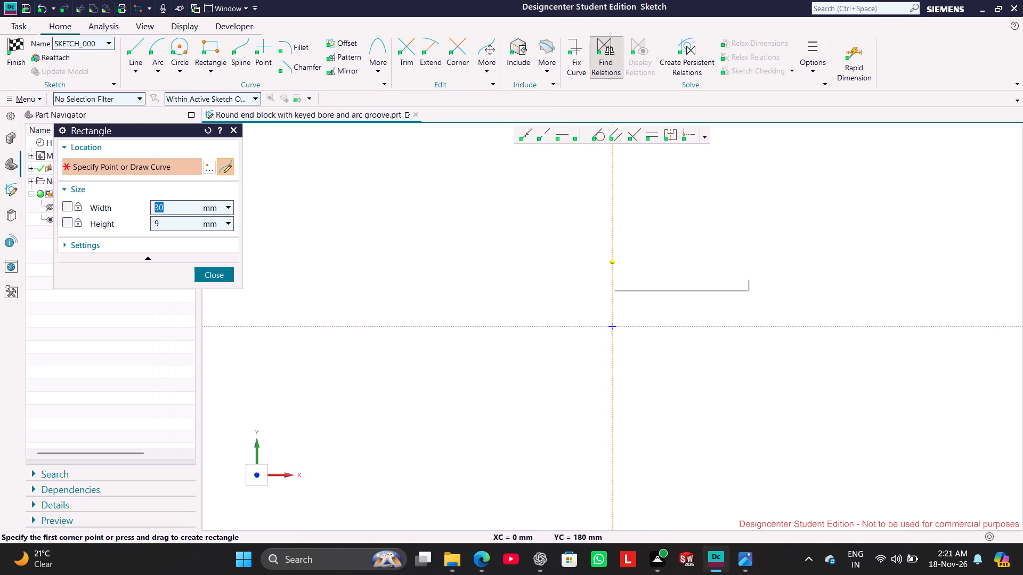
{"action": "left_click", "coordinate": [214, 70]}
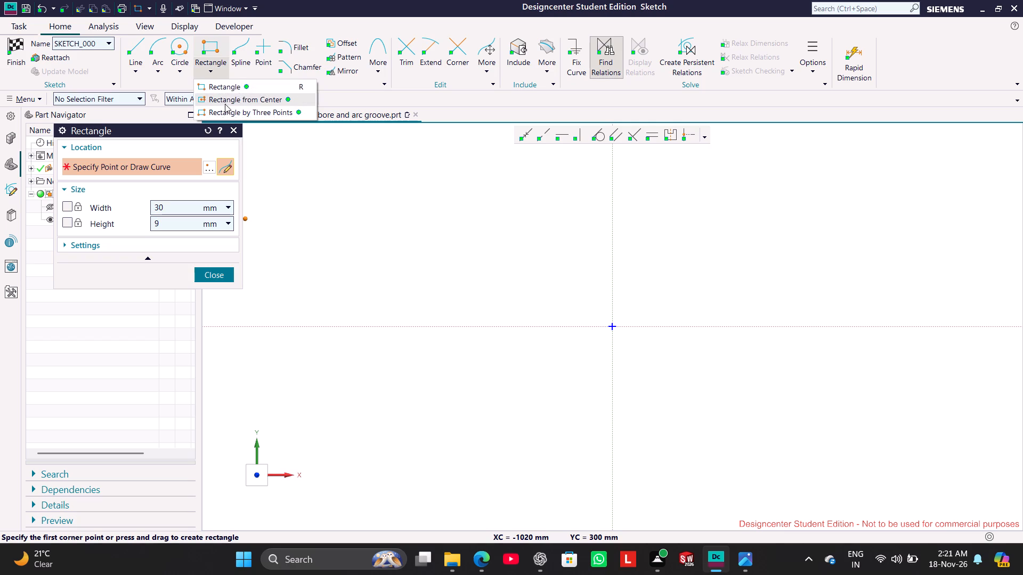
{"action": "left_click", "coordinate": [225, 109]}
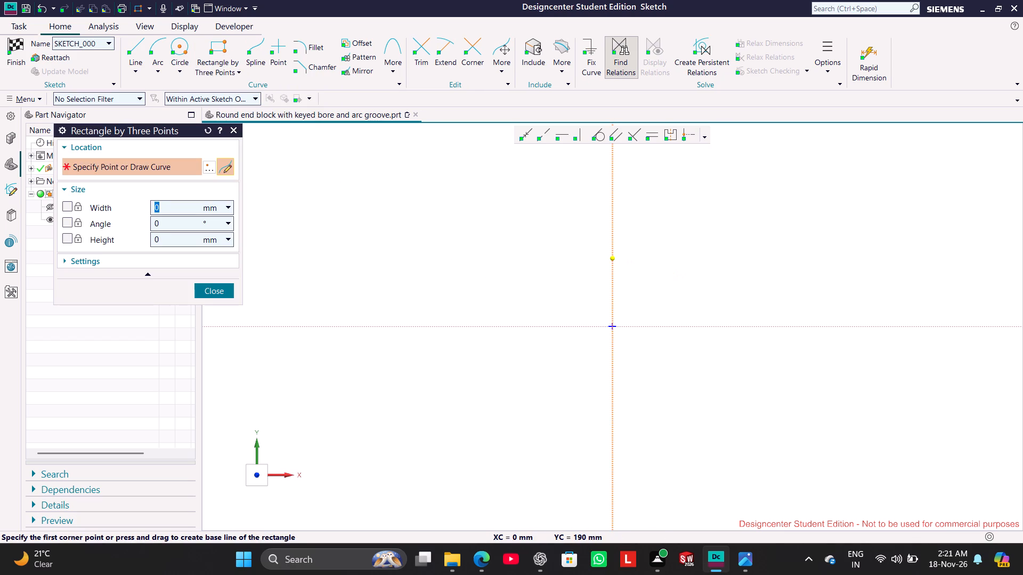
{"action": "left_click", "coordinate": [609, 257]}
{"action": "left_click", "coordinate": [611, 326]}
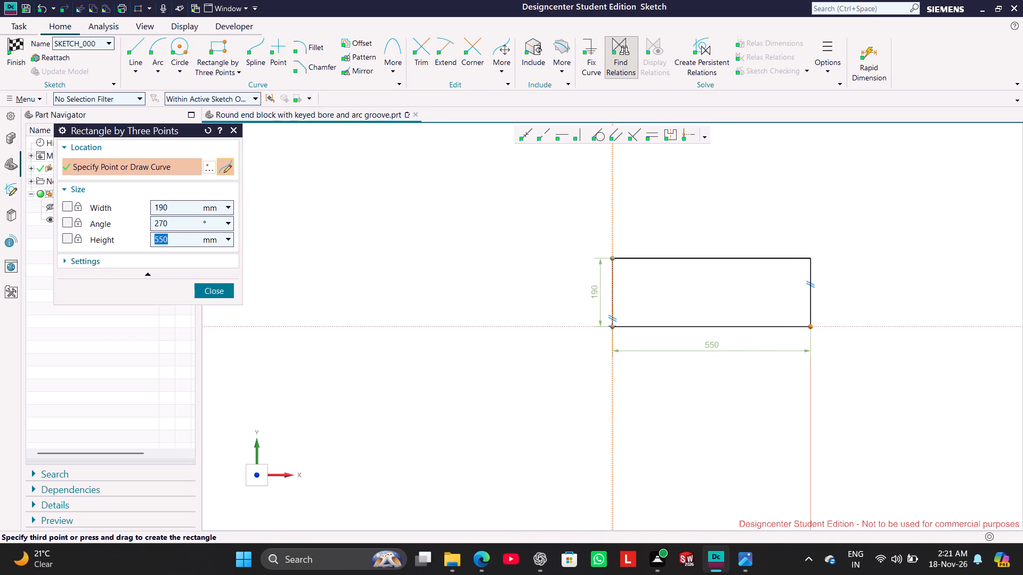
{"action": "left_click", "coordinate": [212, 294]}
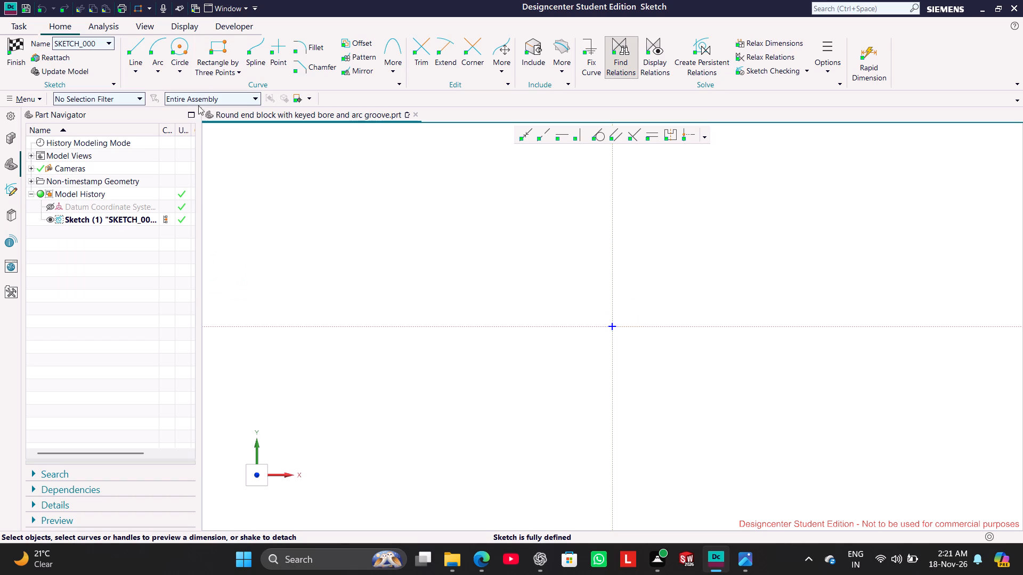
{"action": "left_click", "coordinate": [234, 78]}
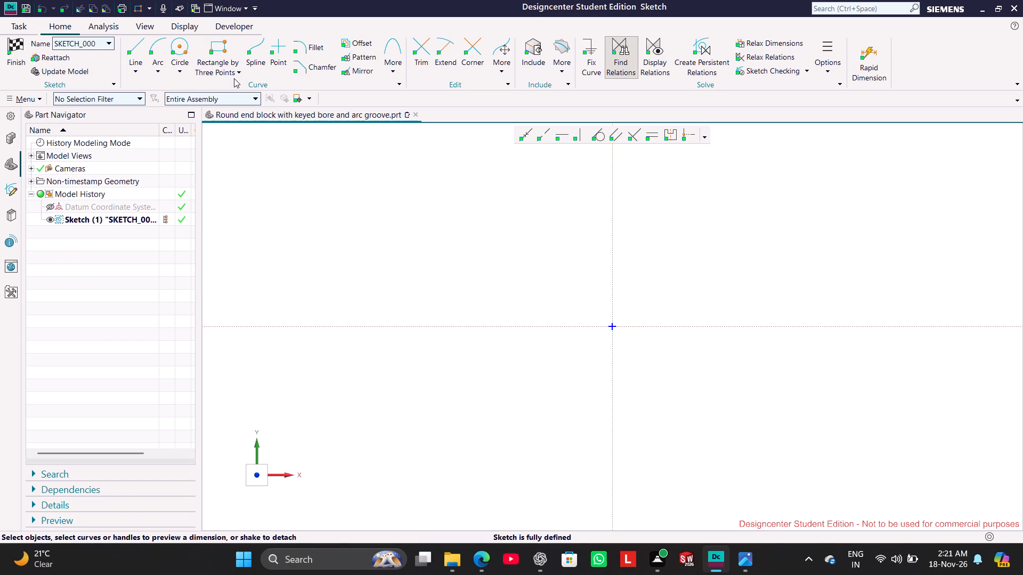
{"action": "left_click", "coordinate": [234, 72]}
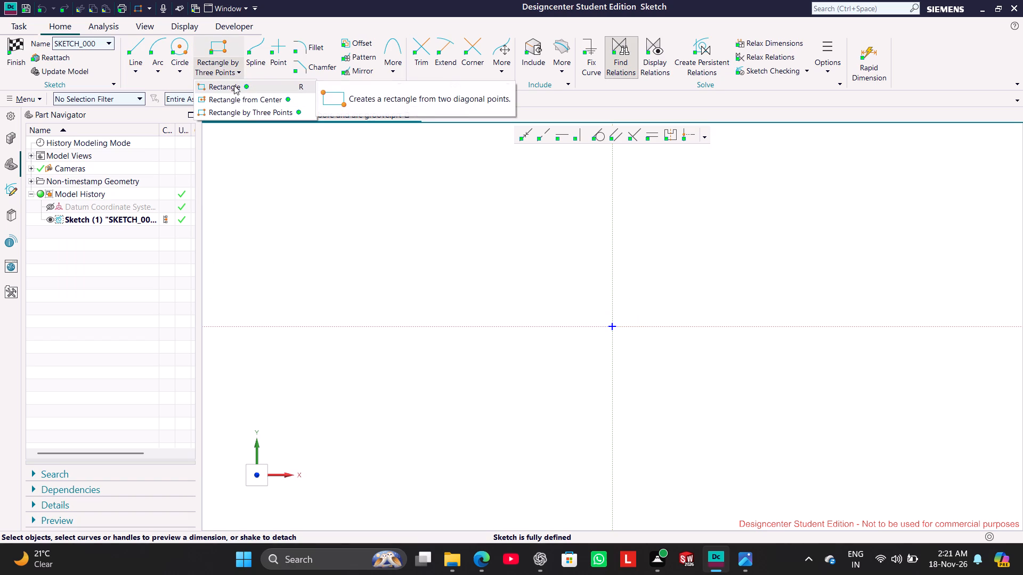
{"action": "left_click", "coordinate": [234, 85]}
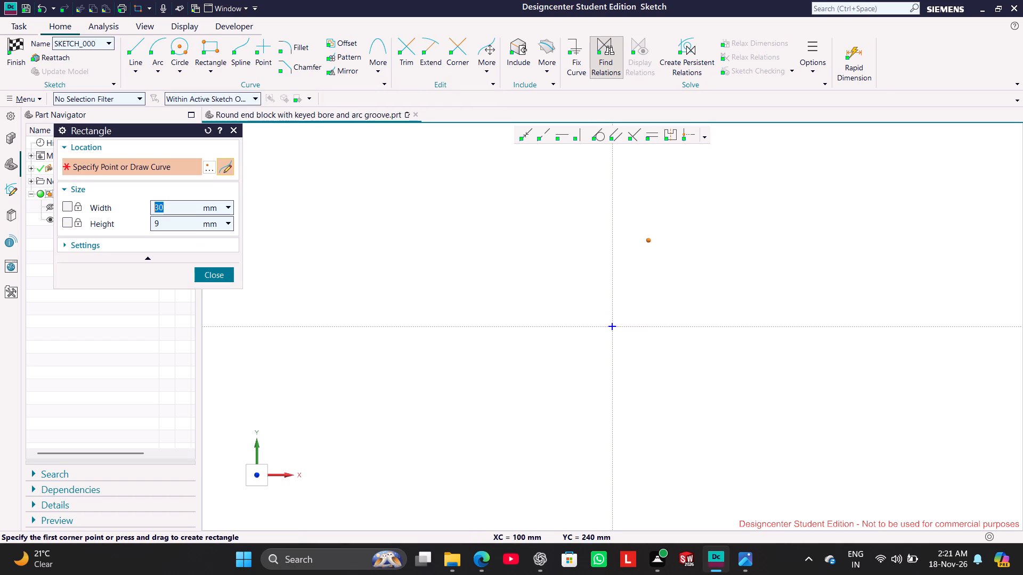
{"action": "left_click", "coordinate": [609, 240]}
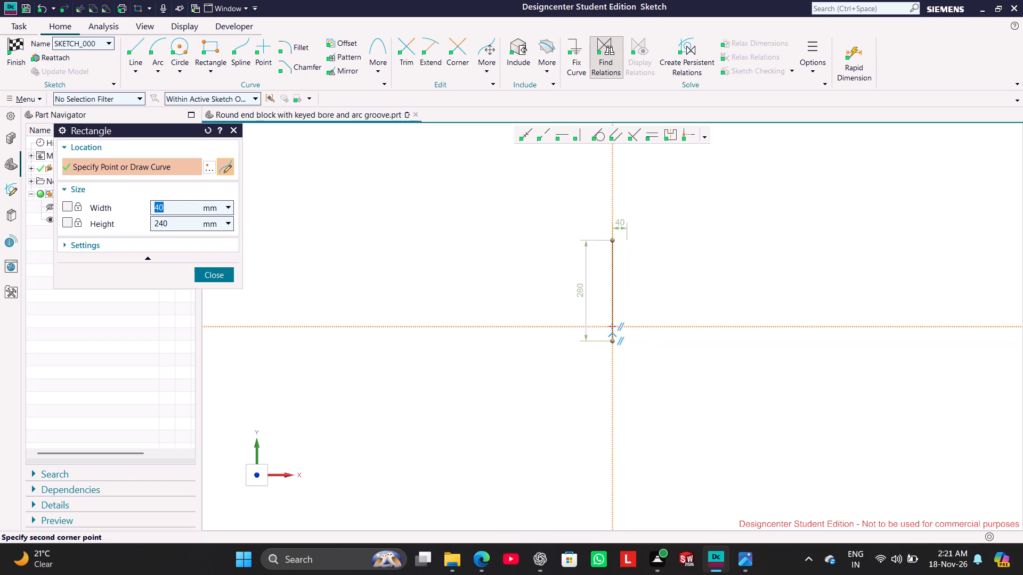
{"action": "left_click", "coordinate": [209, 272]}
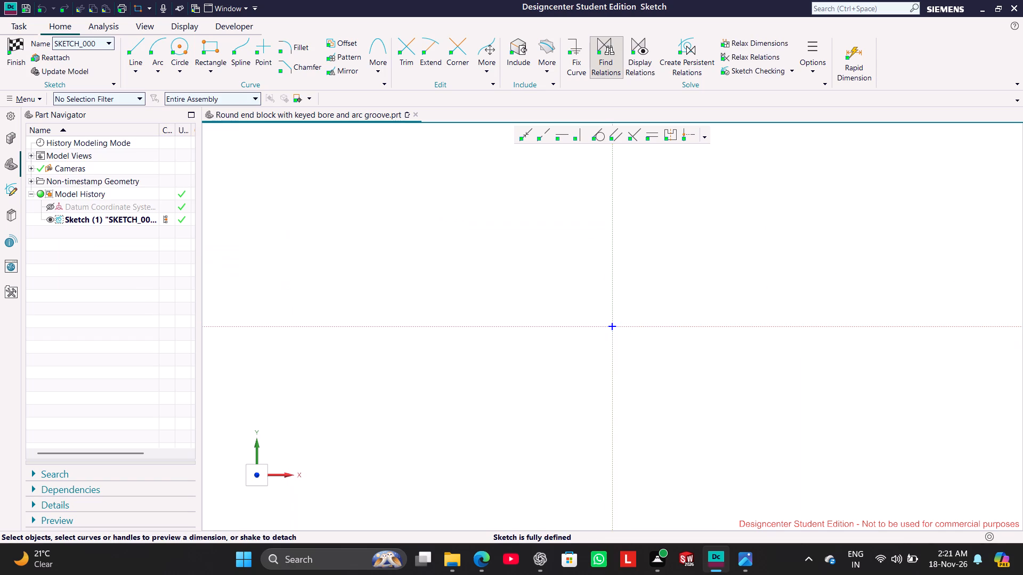
Sketch a two-corner rectangle about 630 mm wide and 320 mm high, with its left edge on the vertical axis and straddling the horizontal axis.
{"action": "left_click", "coordinate": [214, 73]}
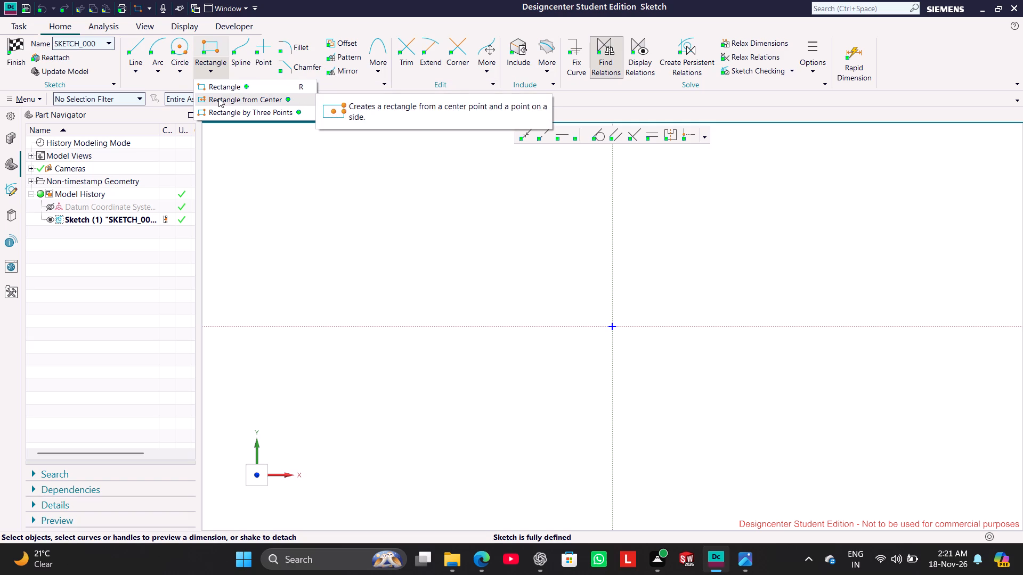
{"action": "left_click", "coordinate": [218, 86]}
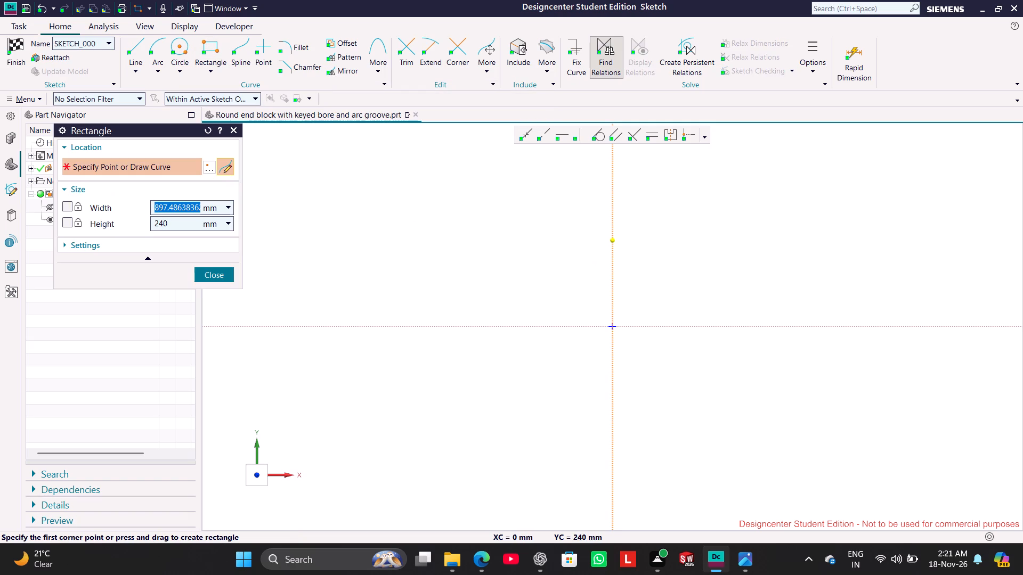
{"action": "left_click_drag", "start_coordinate": [614, 271], "coordinate": [617, 277]}
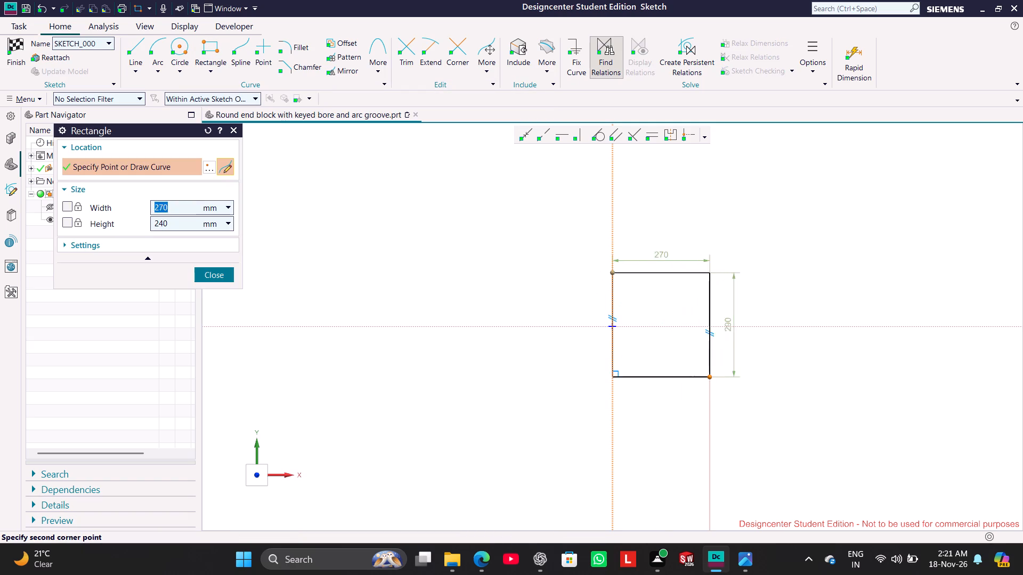
{"action": "left_click", "coordinate": [839, 387]}
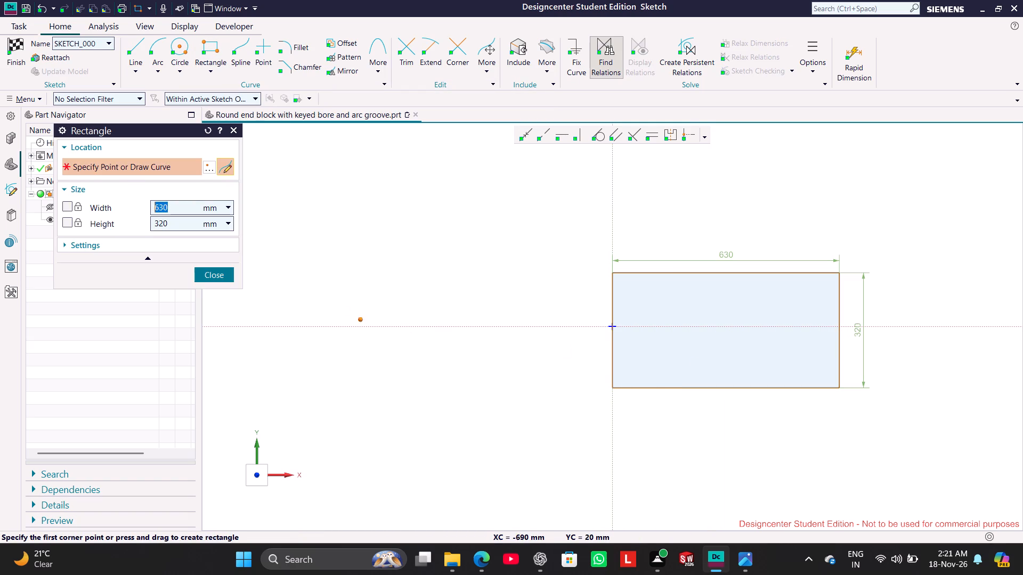
{"action": "left_click", "coordinate": [215, 276]}
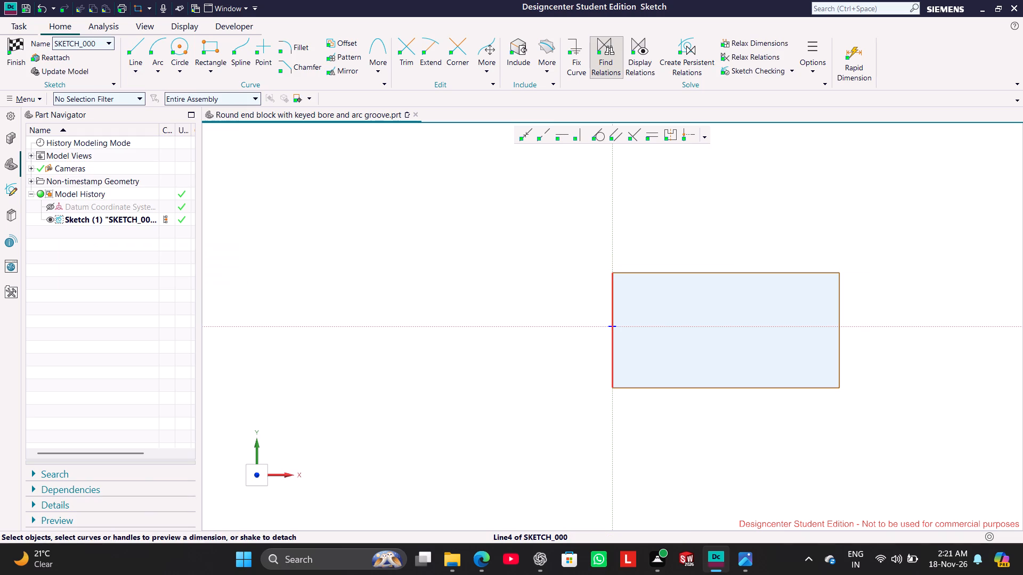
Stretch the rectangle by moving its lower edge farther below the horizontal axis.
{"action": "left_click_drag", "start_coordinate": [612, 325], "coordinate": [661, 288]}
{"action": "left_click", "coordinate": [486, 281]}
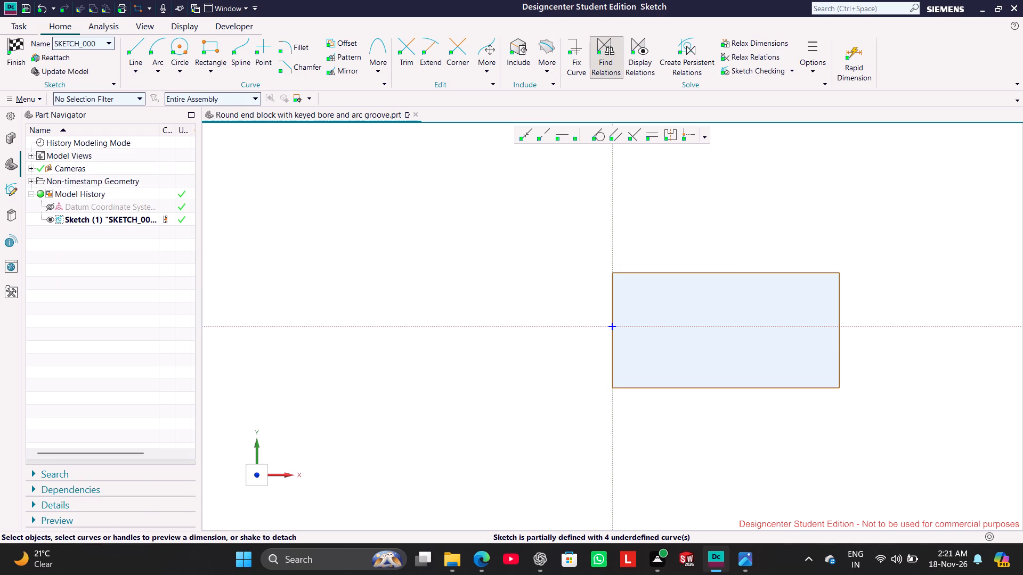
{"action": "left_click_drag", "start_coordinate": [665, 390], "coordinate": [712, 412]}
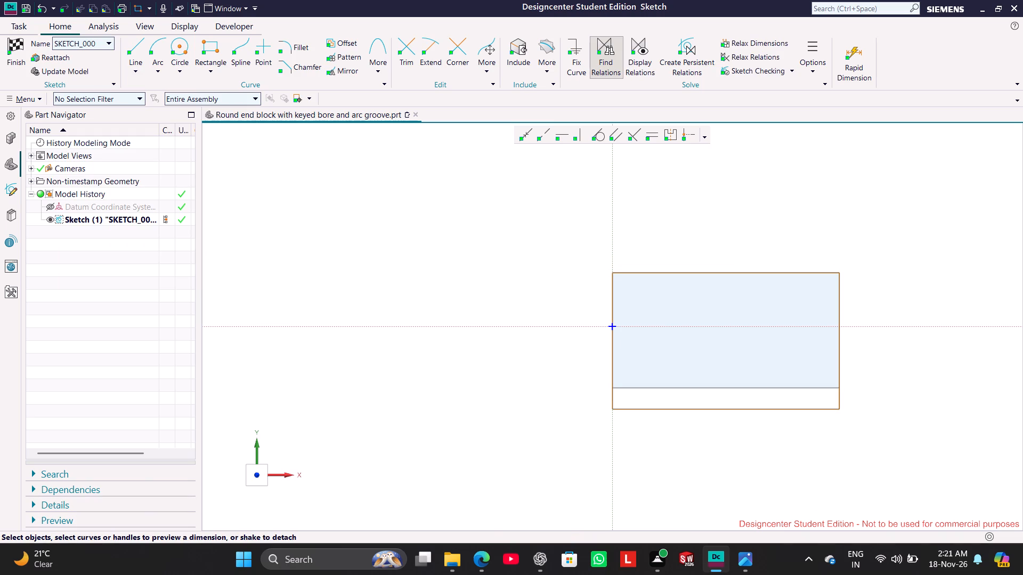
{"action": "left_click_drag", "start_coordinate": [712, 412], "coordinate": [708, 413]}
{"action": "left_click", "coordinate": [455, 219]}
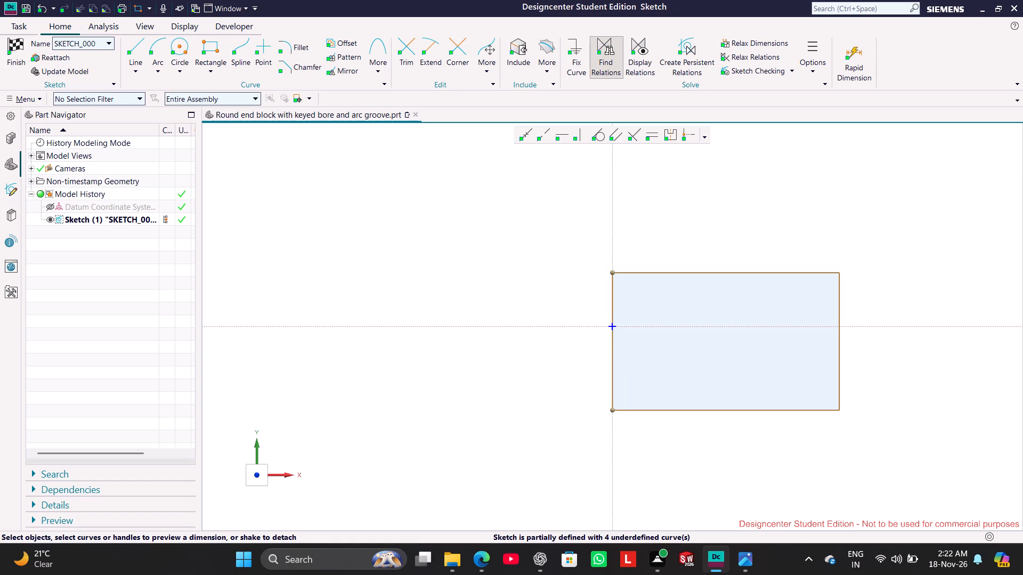
Make the midpoint of the rectangle's left edge coincident with the sketch's horizontal axis.
{"action": "left_click", "coordinate": [522, 138]}
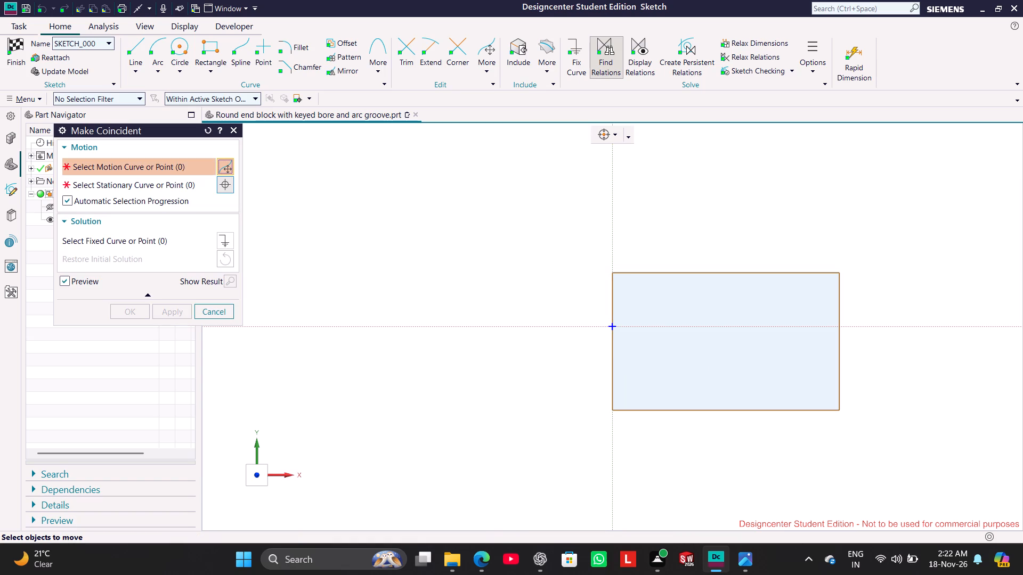
{"action": "left_click", "coordinate": [613, 340]}
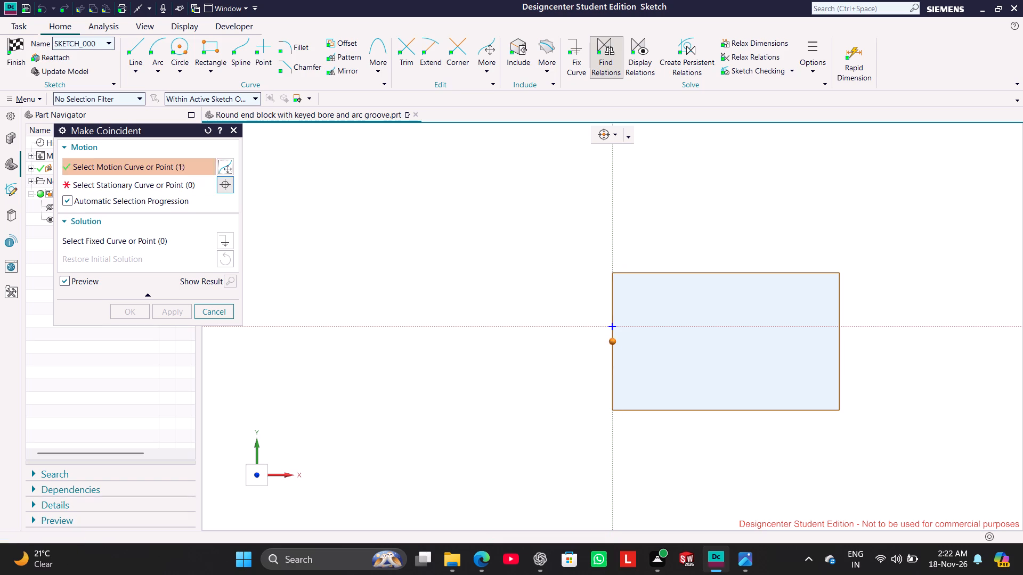
{"action": "left_click", "coordinate": [637, 325]}
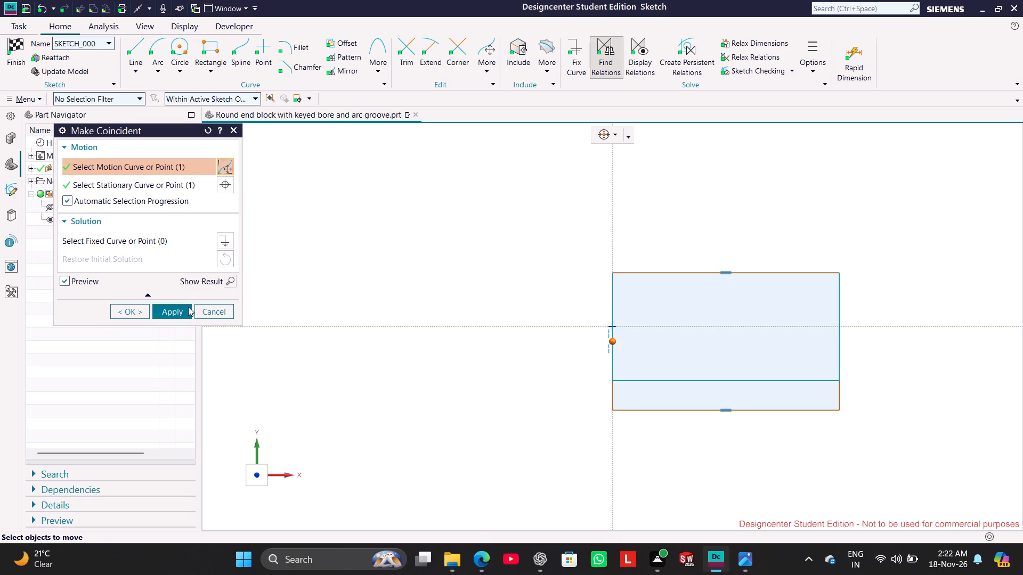
{"action": "left_click", "coordinate": [188, 307]}
{"action": "left_click", "coordinate": [220, 305]}
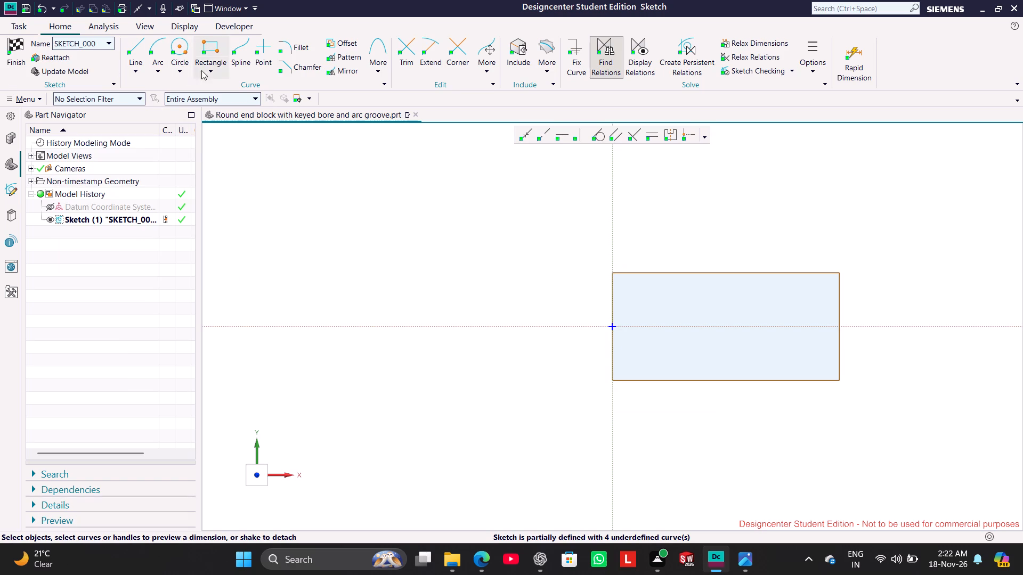
Dimension the rectangle's edge on the vertical axis and set its length to 52 mm.
{"action": "left_click", "coordinate": [612, 303]}
{"action": "double_click", "coordinate": [596, 325]}
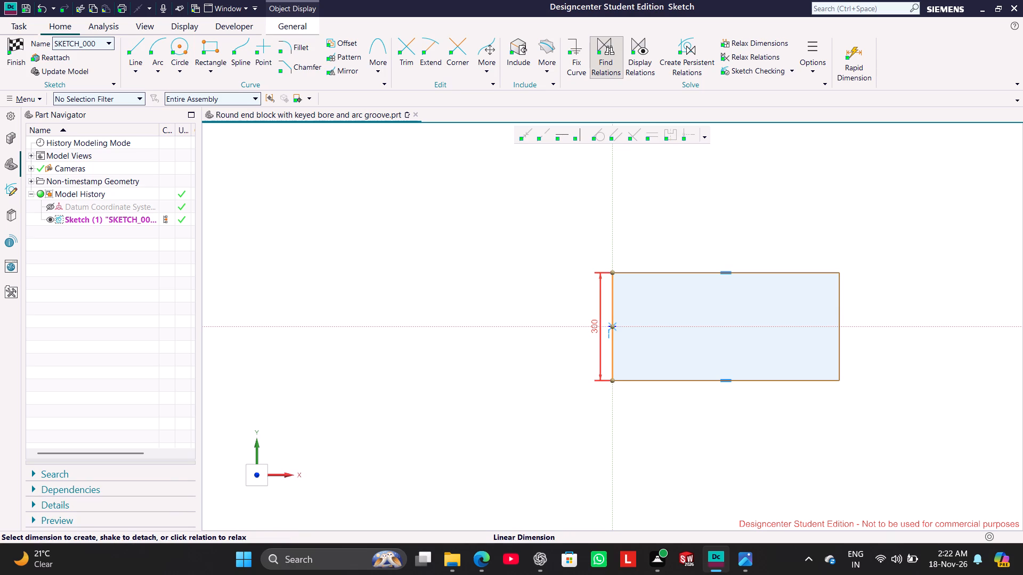
{"action": "type", "text": "52"}
{"action": "key", "text": "Return"}
{"action": "left_click", "coordinate": [442, 298]}
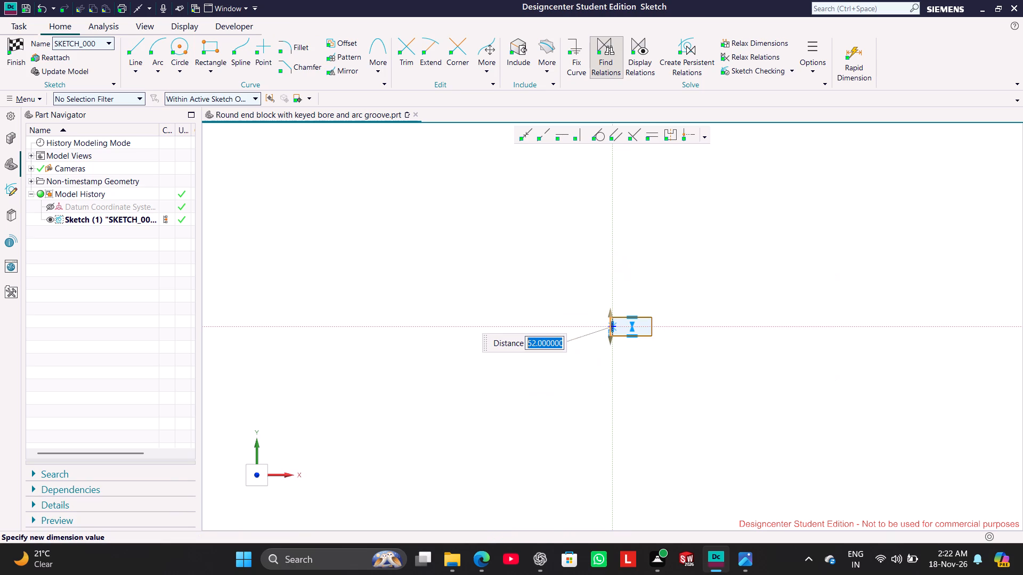
{"action": "scroll", "coordinate": [645, 317], "scroll_direction": "up", "scroll_amount": 7}
{"action": "left_click", "coordinate": [597, 281]}
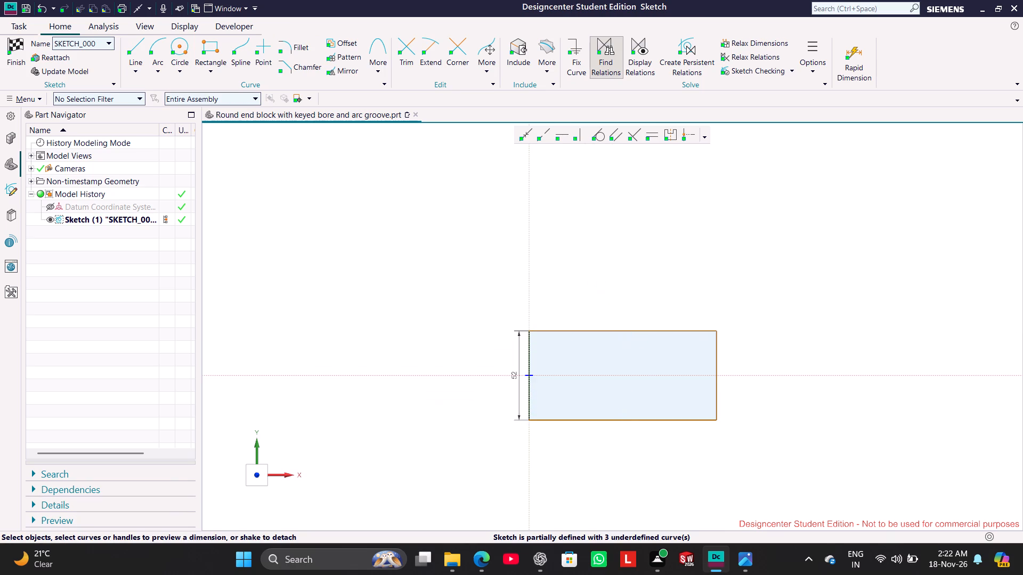
Dimension the rectangle's lower edge and set its length to 110 mm.
{"action": "left_click", "coordinate": [609, 421]}
{"action": "double_click", "coordinate": [623, 435]}
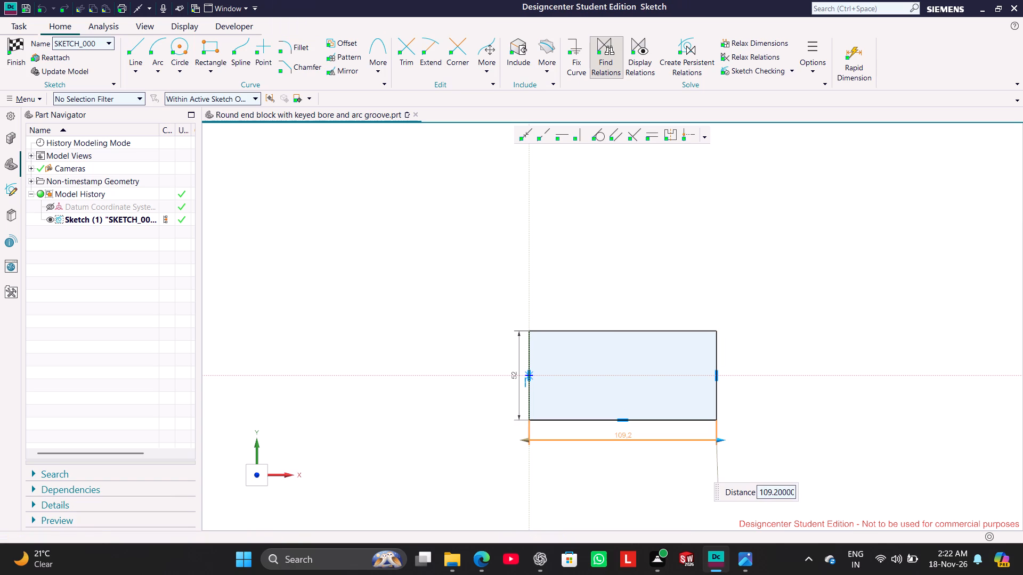
{"action": "left_click", "coordinate": [774, 494]}
{"action": "left_click", "coordinate": [774, 494]}
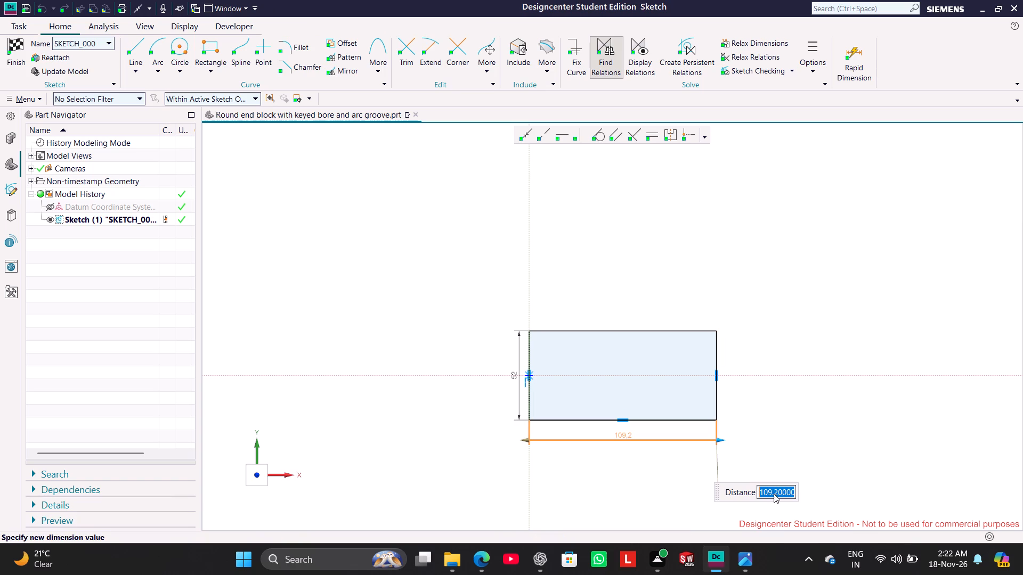
{"action": "type", "text": "110"}
{"action": "key", "text": "Return"}
{"action": "left_click", "coordinate": [815, 447]}
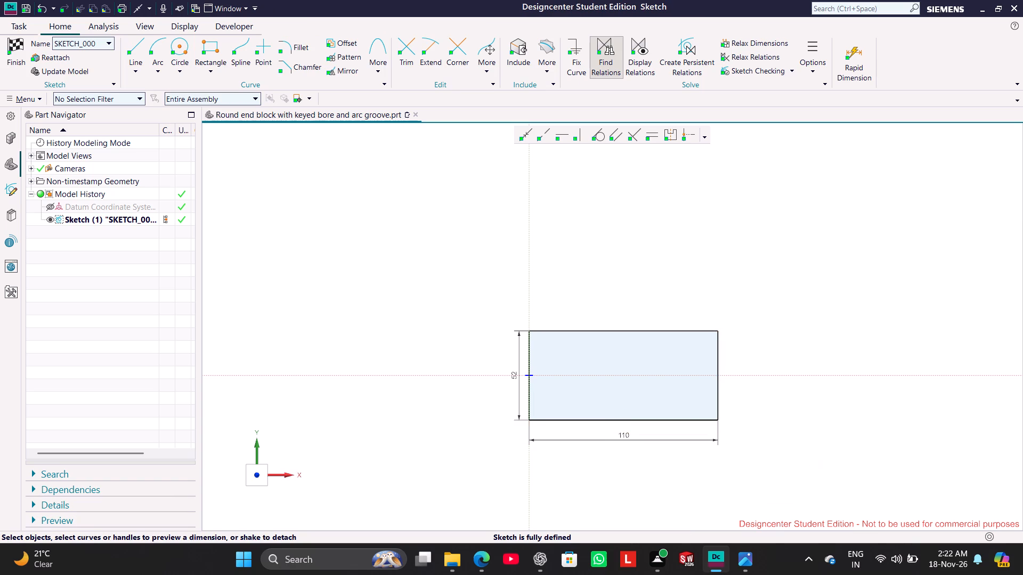
Check the reference drawing, then fillet the two rectangle corners farthest from the vertical axis with a 20 mm radius.
{"action": "left_click", "coordinate": [751, 556]}
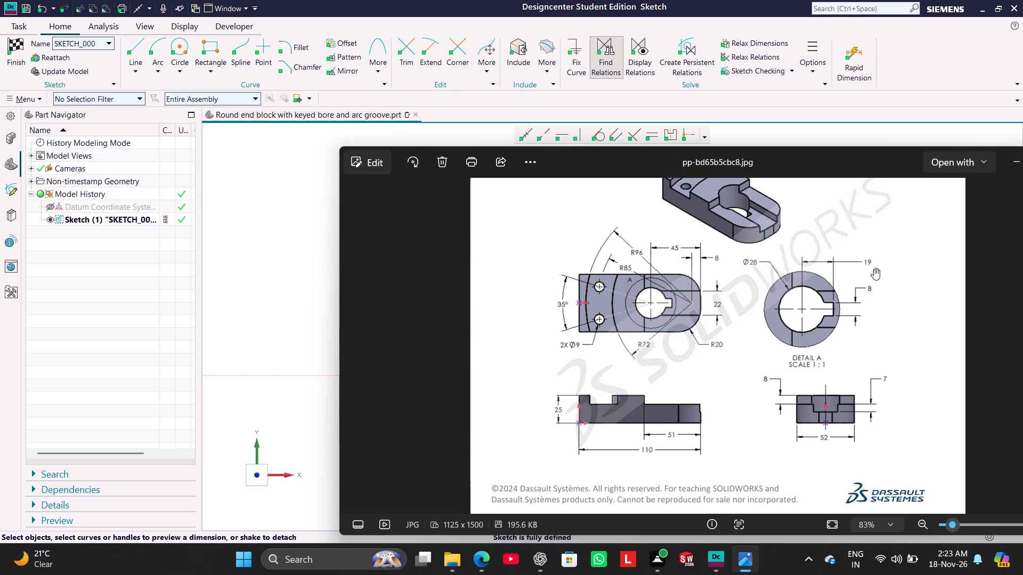
{"action": "left_click", "coordinate": [746, 560]}
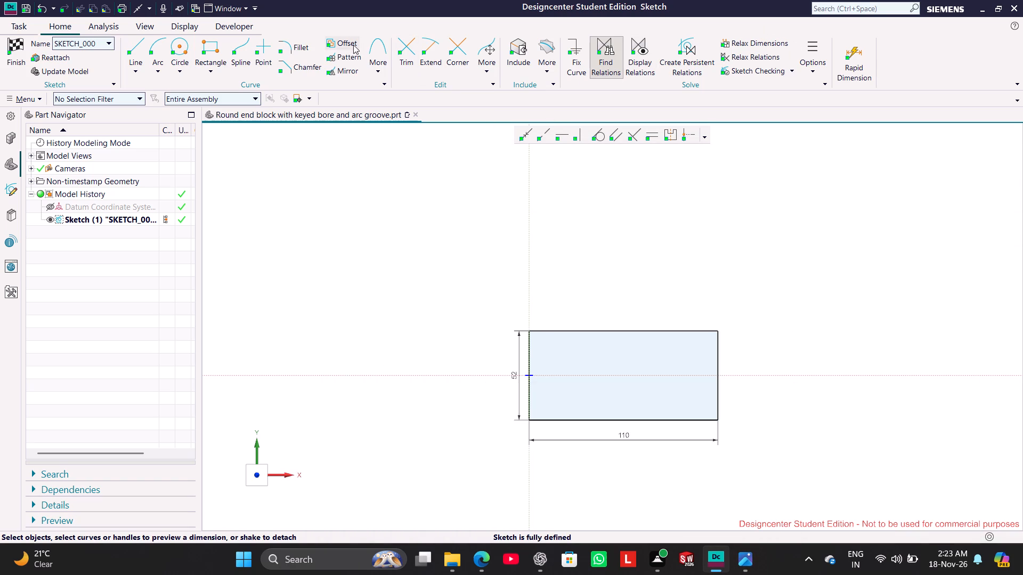
{"action": "left_click", "coordinate": [297, 44]}
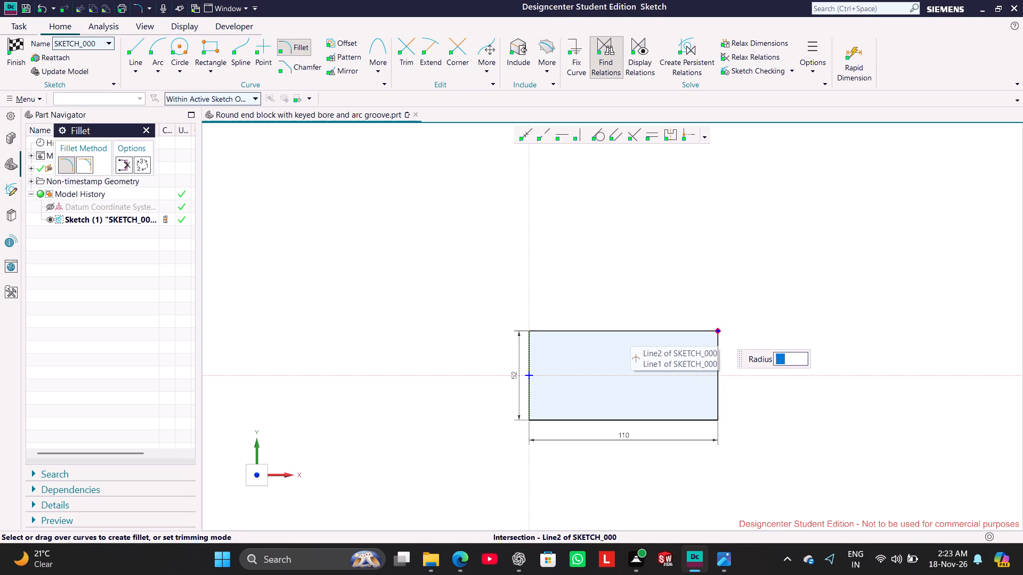
{"action": "left_click", "coordinate": [717, 332]}
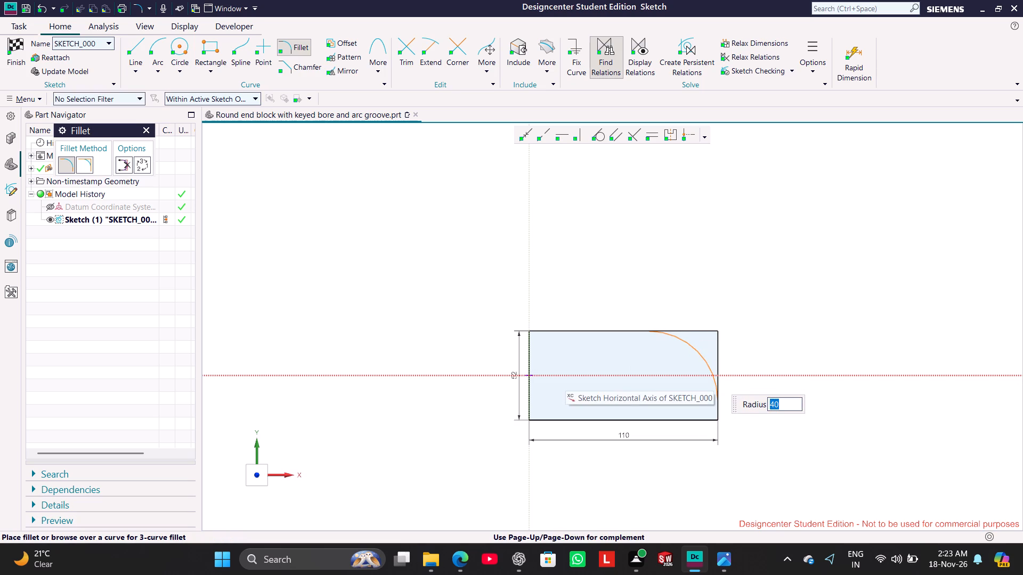
{"action": "type", "text": "20"}
{"action": "key", "text": "Return"}
{"action": "scroll", "coordinate": [719, 454], "scroll_direction": "up", "scroll_amount": 5}
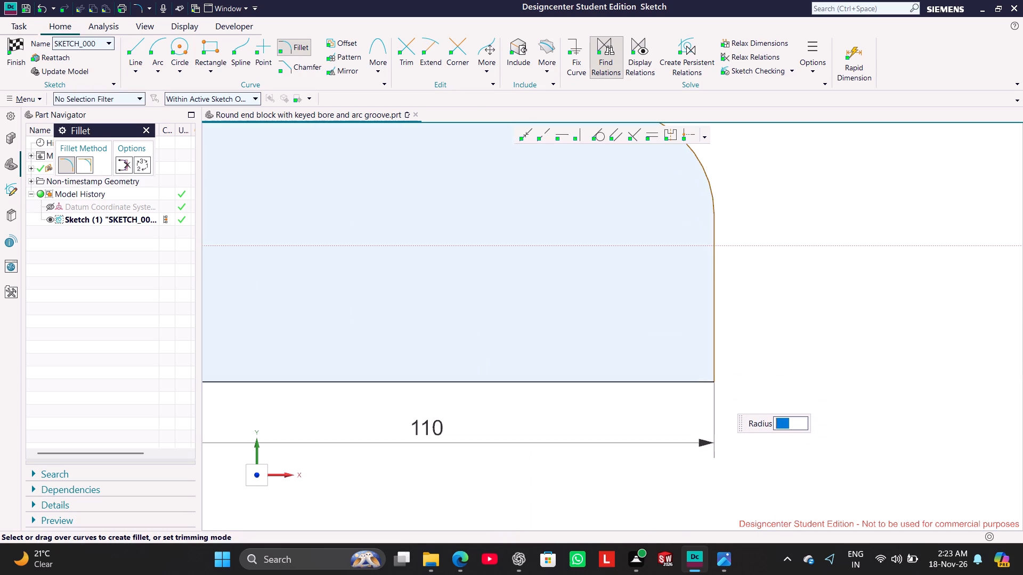
{"action": "left_click", "coordinate": [715, 380]}
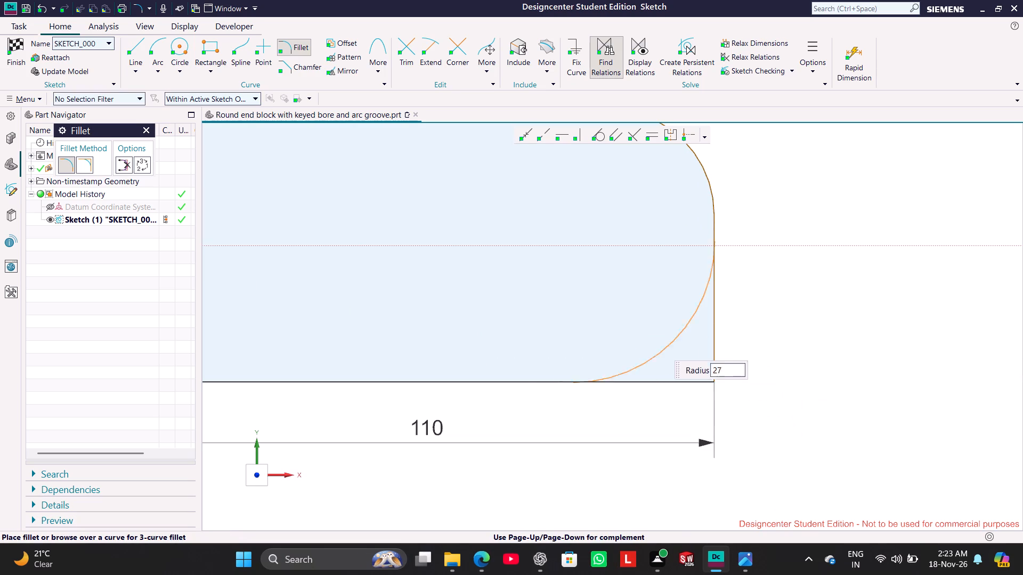
{"action": "type", "text": "20"}
{"action": "key", "text": "Return"}
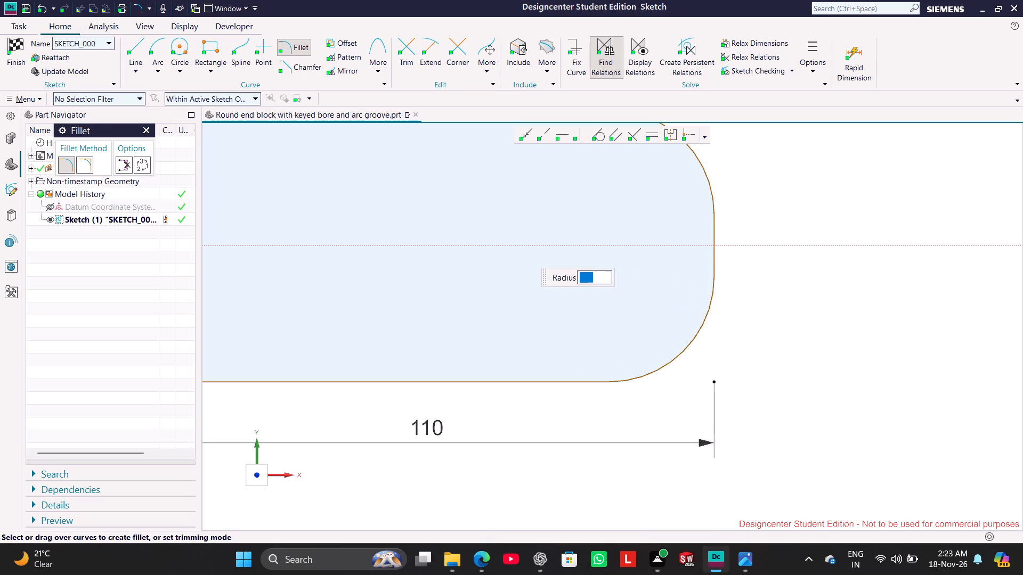
{"action": "scroll", "coordinate": [595, 236], "scroll_direction": "down", "scroll_amount": 4}
Leave the Fillet command and add a 20 mm radius dimension to the upper fillet arc.
{"action": "left_click", "coordinate": [629, 198]}
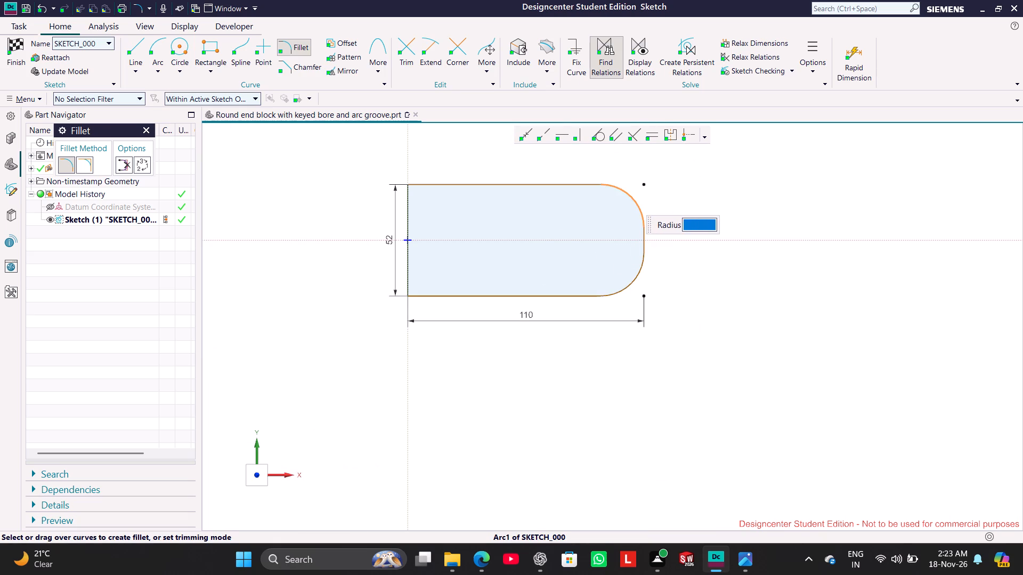
{"action": "left_click", "coordinate": [659, 178]}
{"action": "left_click", "coordinate": [636, 199]}
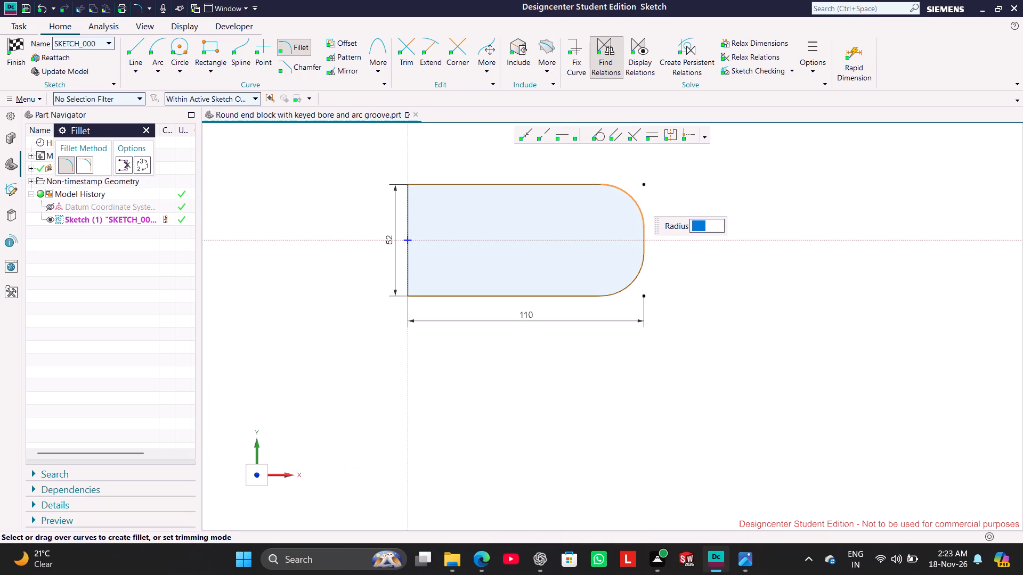
{"action": "double_click", "coordinate": [633, 198]}
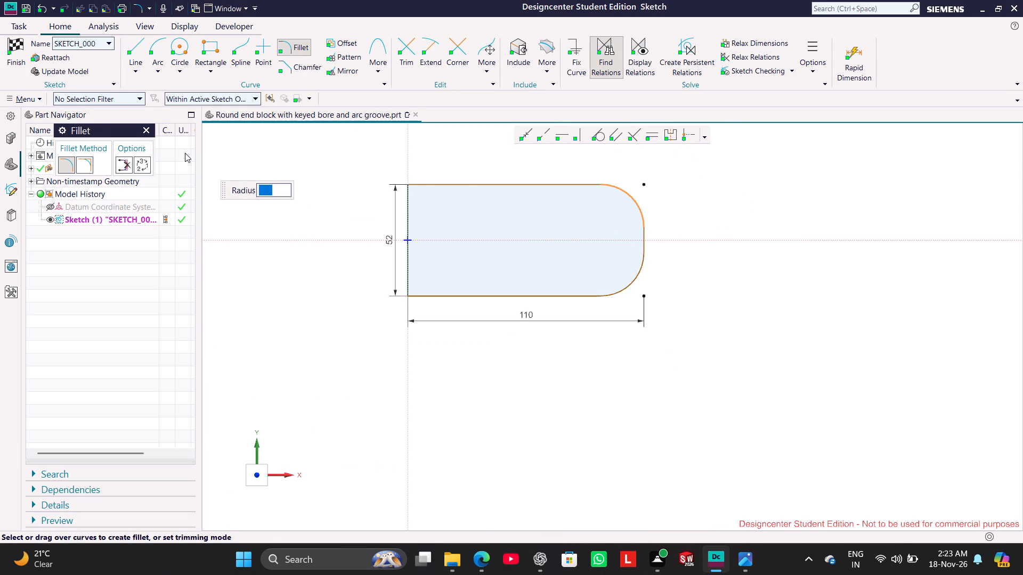
{"action": "left_click", "coordinate": [149, 129]}
{"action": "left_click", "coordinate": [629, 196]}
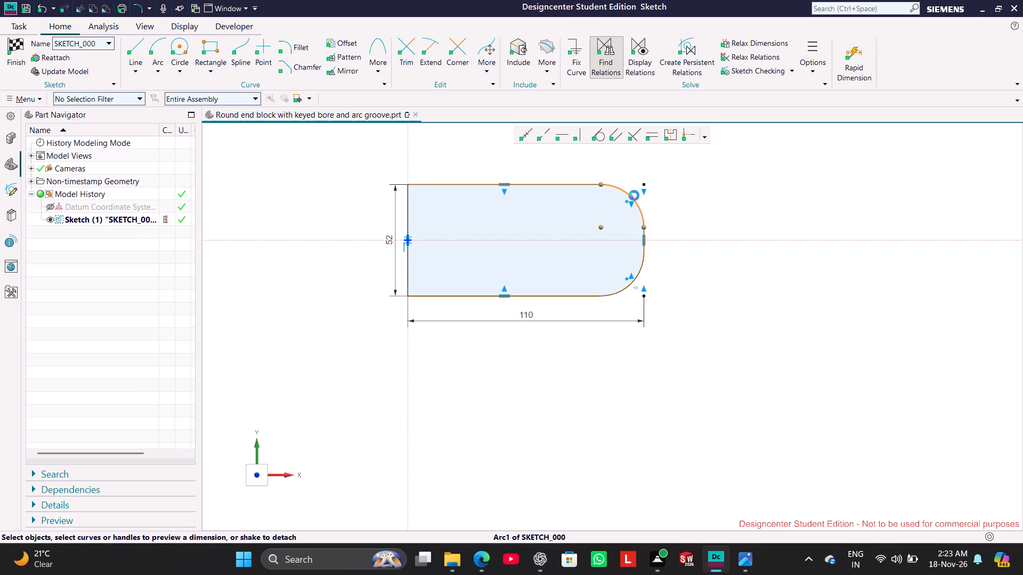
{"action": "left_click", "coordinate": [676, 185]}
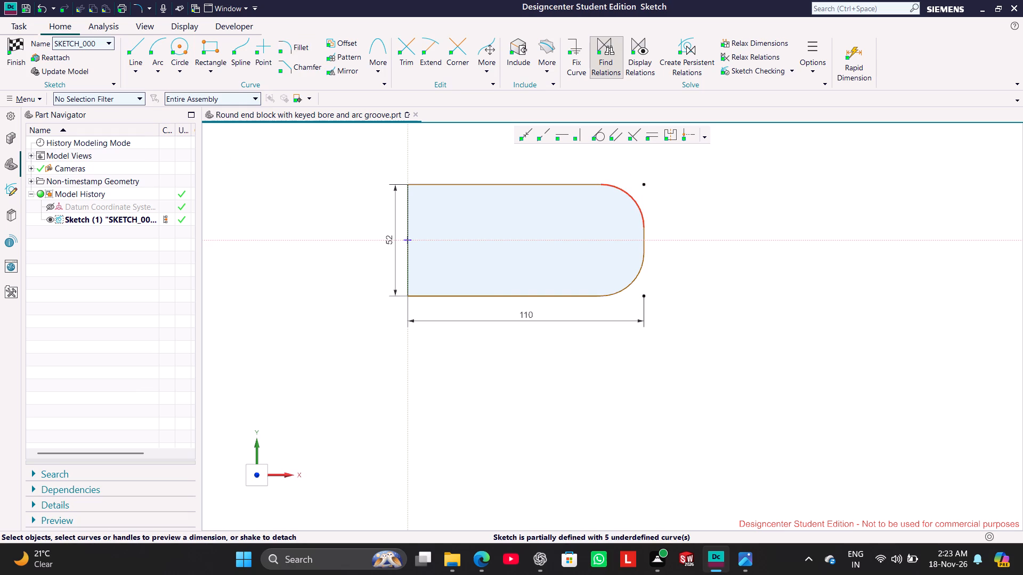
{"action": "left_click", "coordinate": [636, 200]}
{"action": "left_click", "coordinate": [644, 170]}
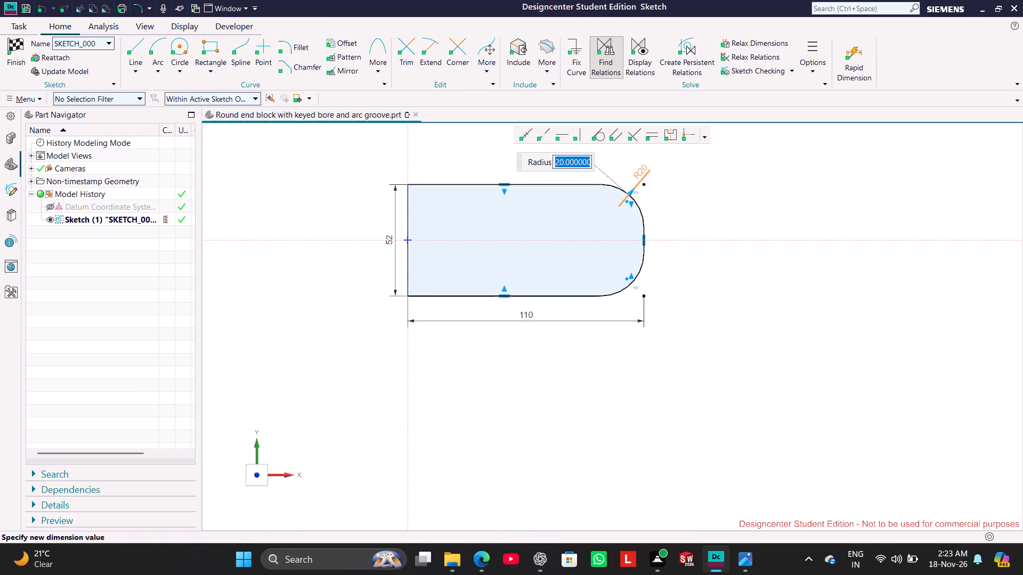
{"action": "left_click", "coordinate": [709, 186]}
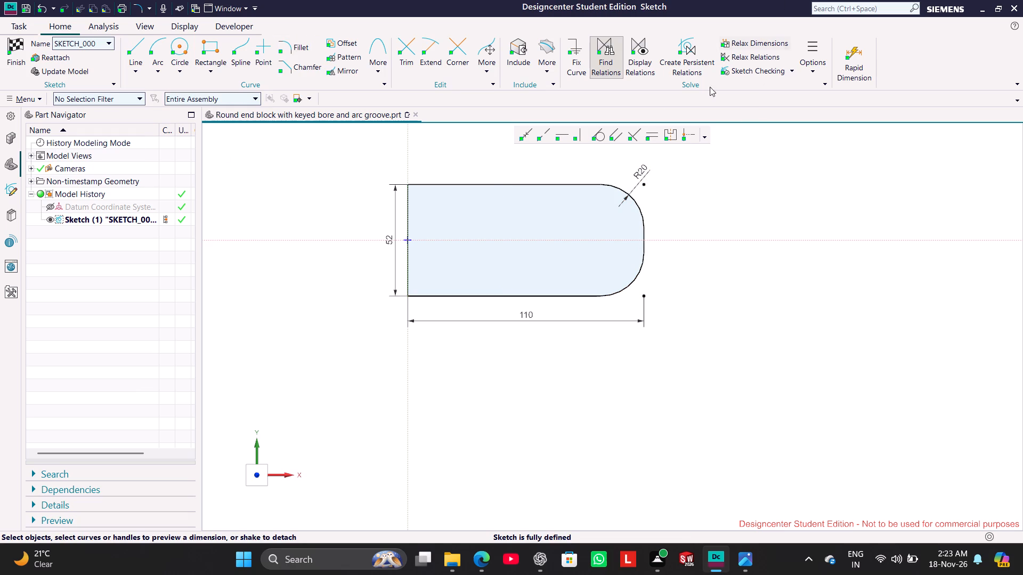
Examine the reference drawing's isometric, top, front and side views for the block's remaining dimensions.
{"action": "scroll", "coordinate": [440, 164], "scroll_direction": "up", "scroll_amount": 1}
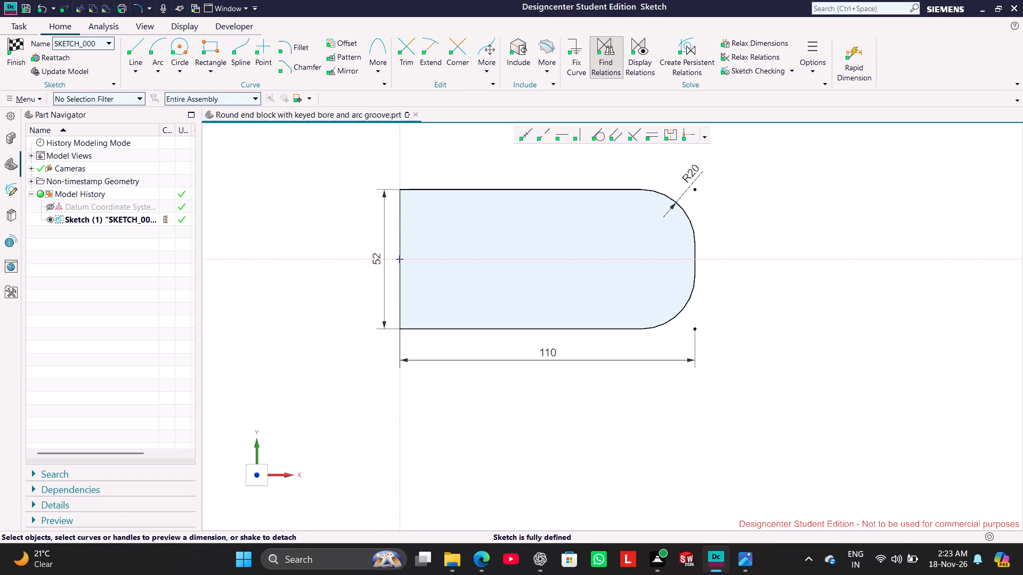
{"action": "left_click", "coordinate": [752, 557]}
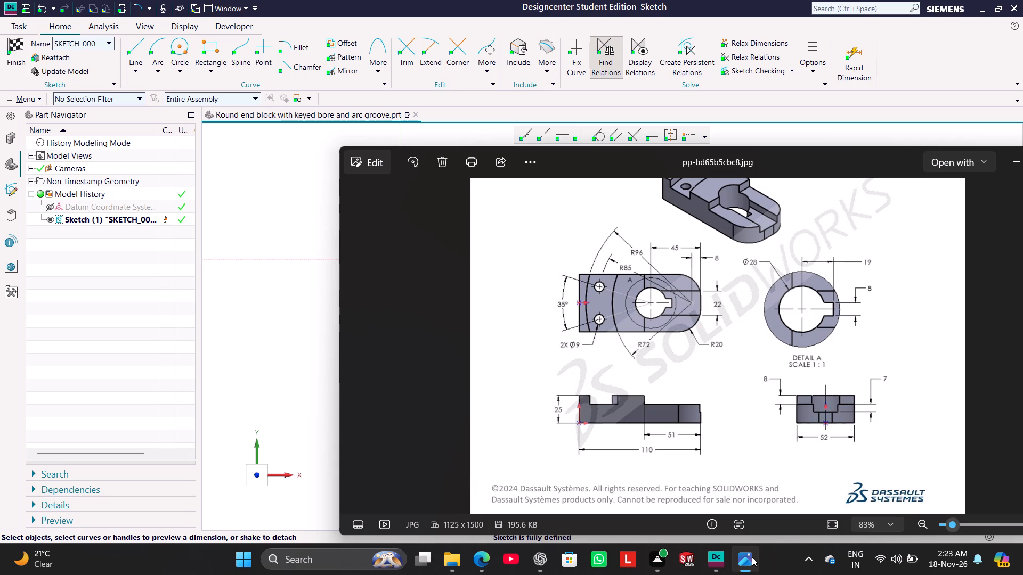
{"action": "left_click", "coordinate": [752, 558]}
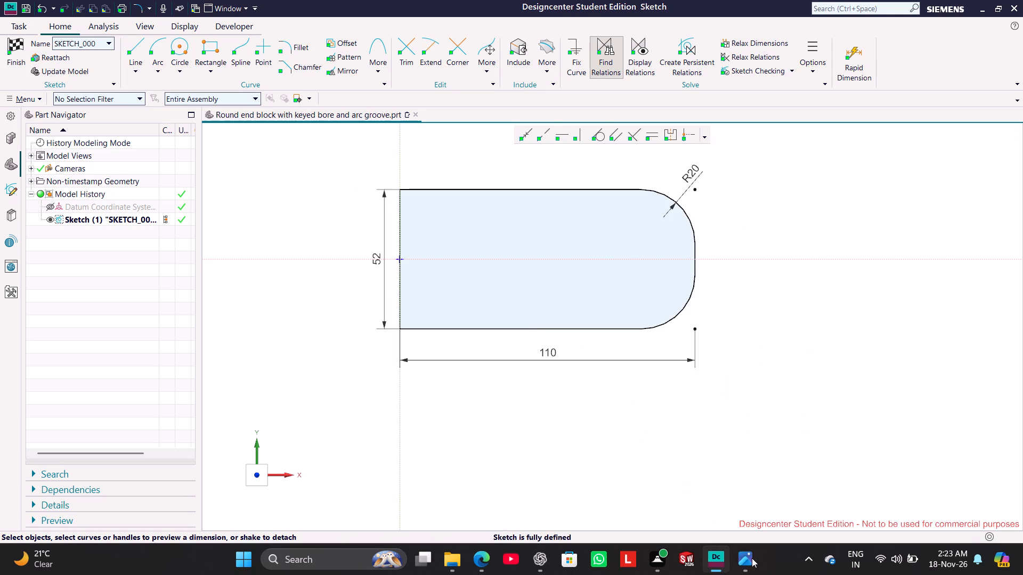
{"action": "left_click", "coordinate": [752, 558]}
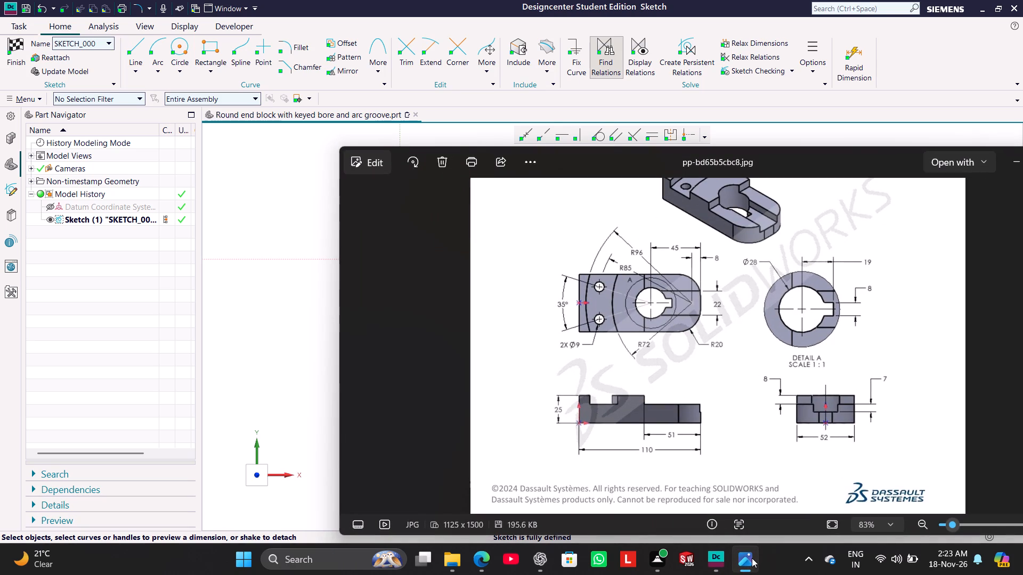
{"action": "left_click", "coordinate": [752, 558]}
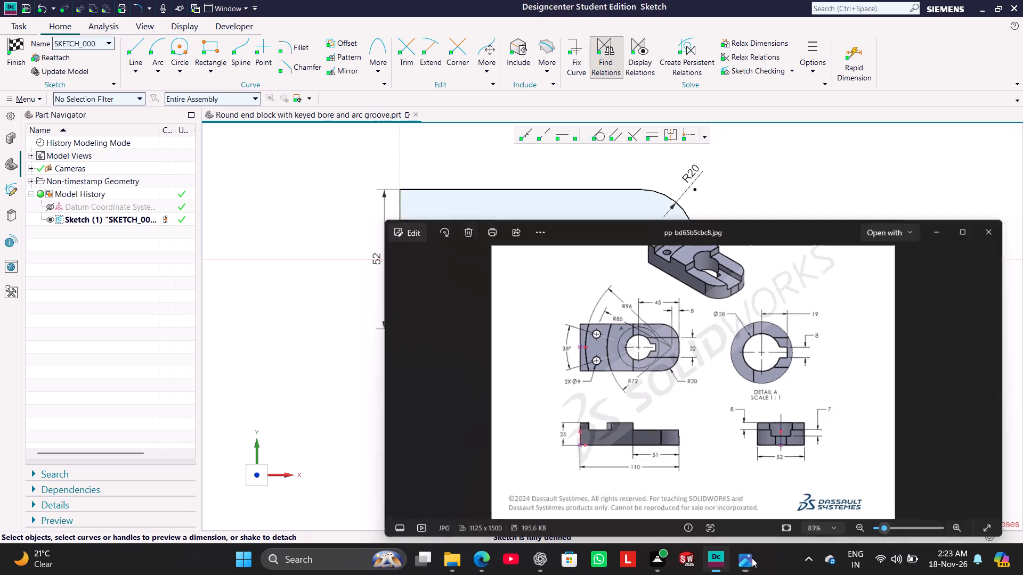
{"action": "left_click", "coordinate": [752, 558]}
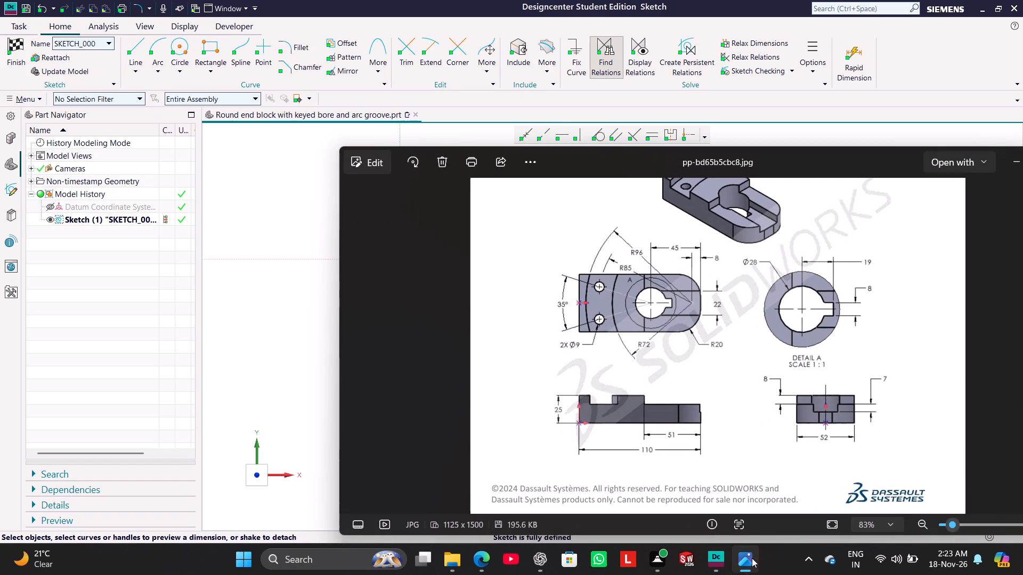
{"action": "scroll", "coordinate": [694, 274], "scroll_direction": "up", "scroll_amount": 2}
{"action": "scroll", "coordinate": [710, 247], "scroll_direction": "down", "scroll_amount": 5}
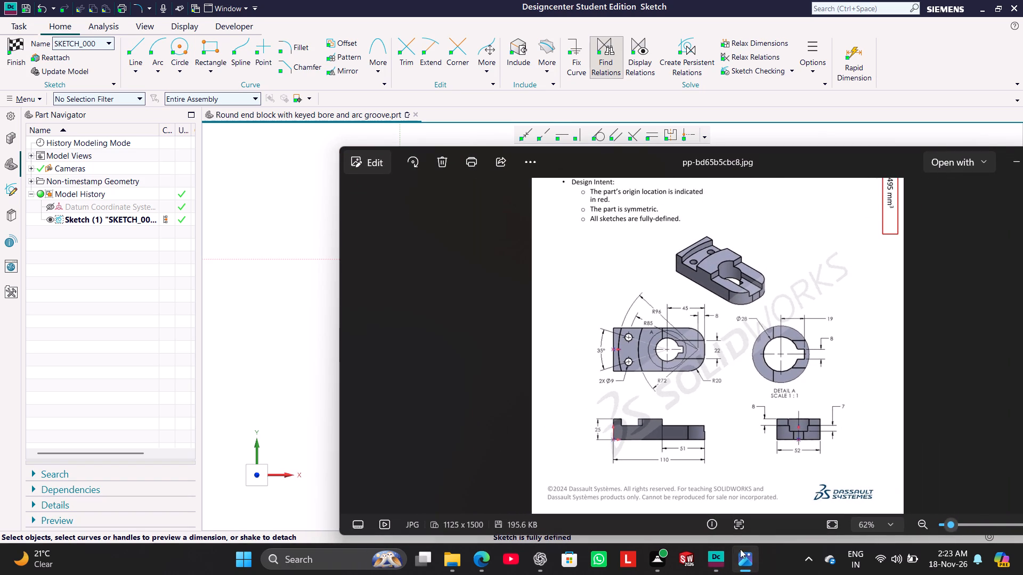
{"action": "left_click", "coordinate": [747, 561]}
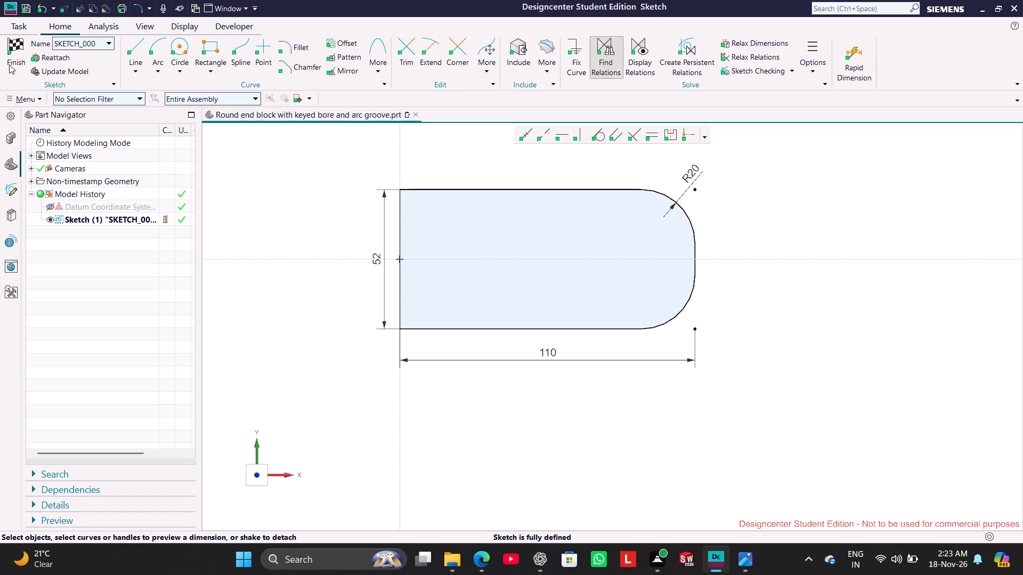
Finish the sketch of the block outline.
{"action": "left_click", "coordinate": [9, 64]}
Extrude the outline sketch as a solid with a start distance of 25 mm and an end distance of 0 mm.
{"action": "scroll", "coordinate": [605, 336], "scroll_direction": "up", "scroll_amount": 5}
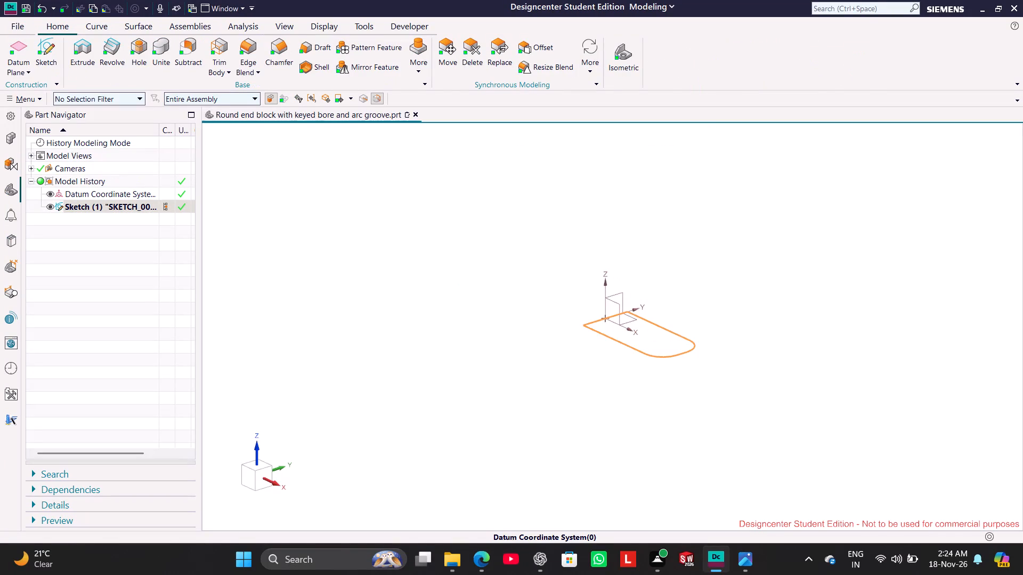
{"action": "scroll", "coordinate": [638, 311], "scroll_direction": "up", "scroll_amount": 2}
{"action": "right_click", "coordinate": [147, 206]}
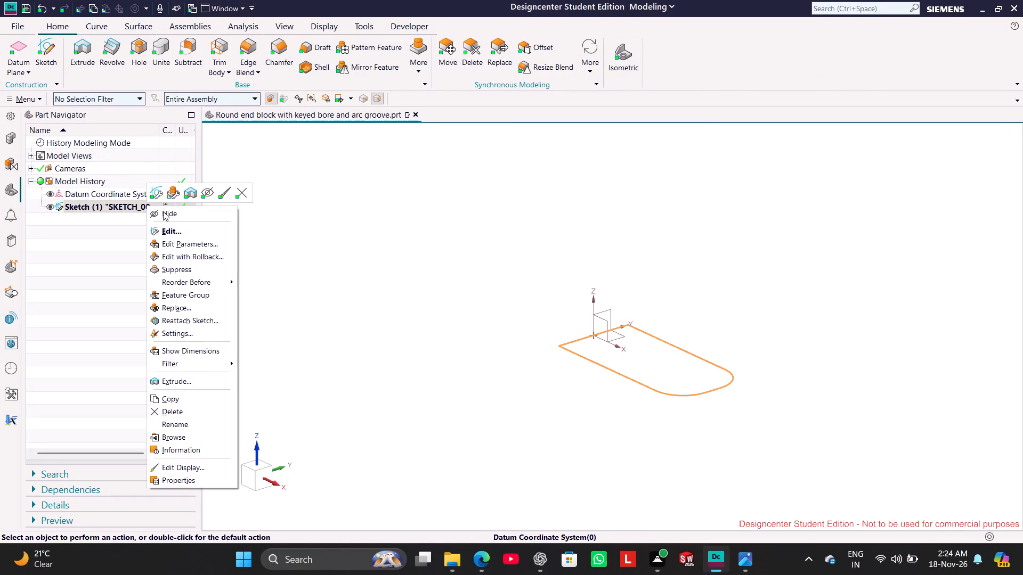
{"action": "left_click", "coordinate": [186, 193]}
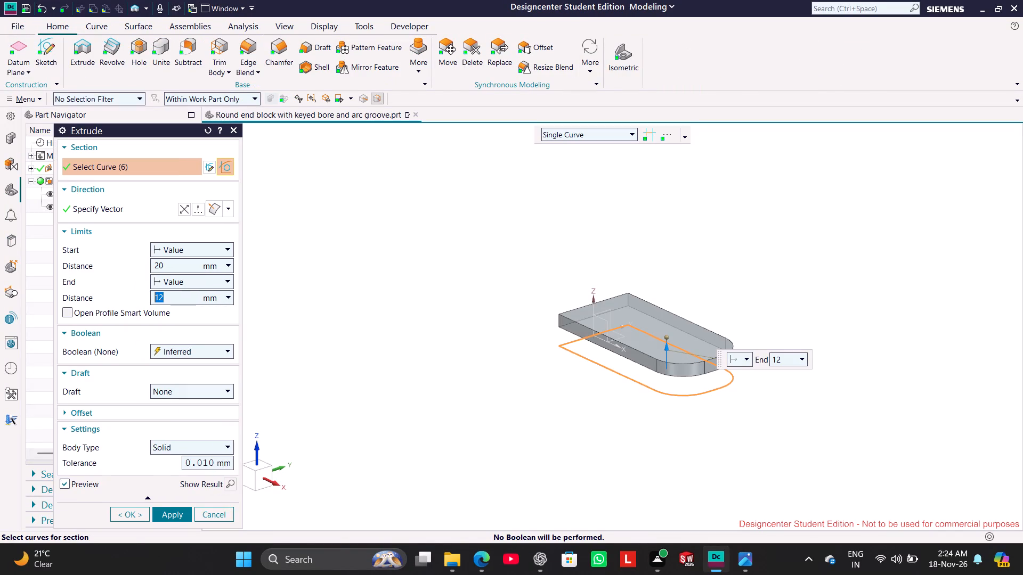
{"action": "key", "text": "0"}
{"action": "key", "text": "Return"}
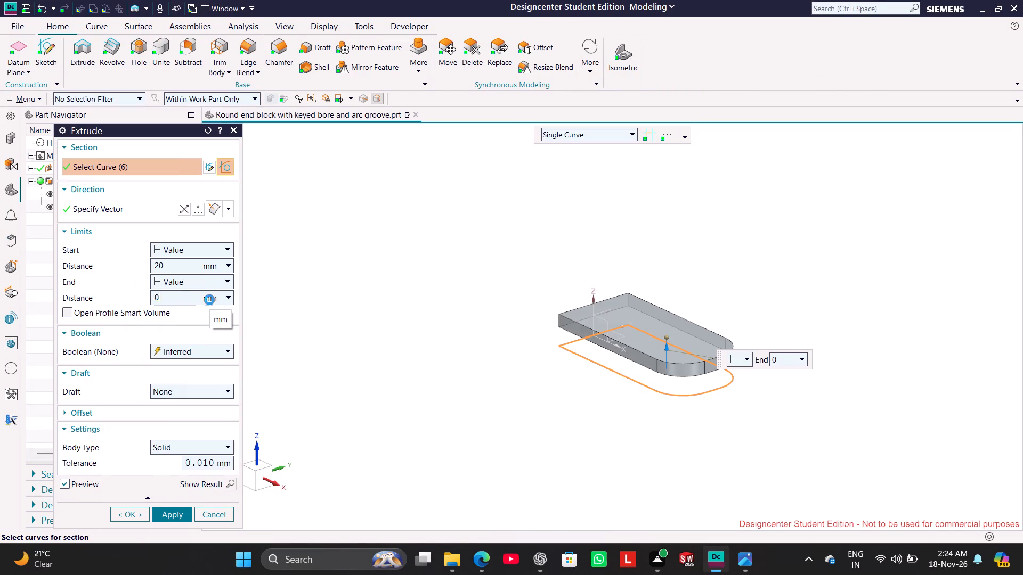
{"action": "double_click", "coordinate": [176, 268]}
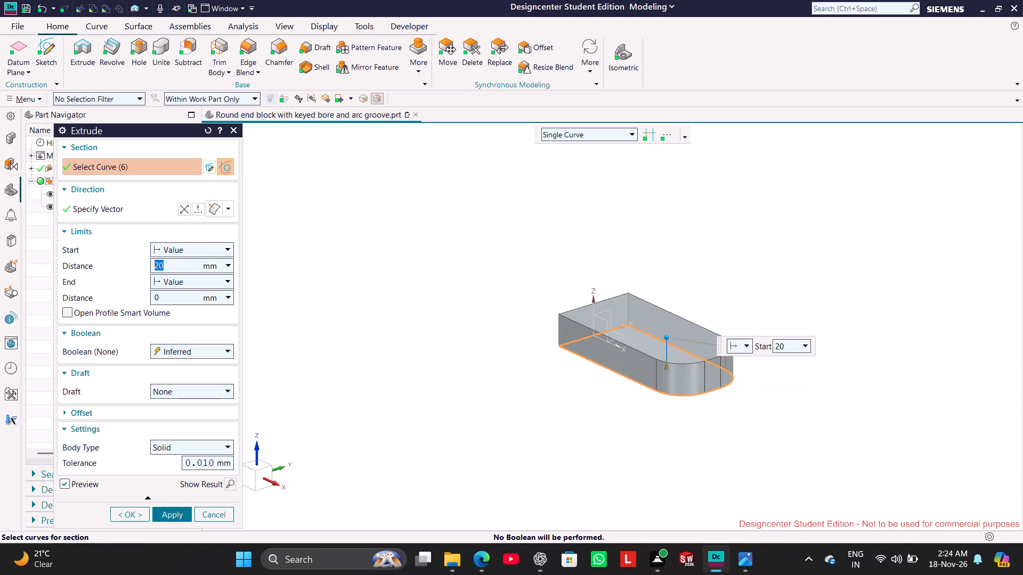
{"action": "type", "text": "25"}
{"action": "key", "text": "Return"}
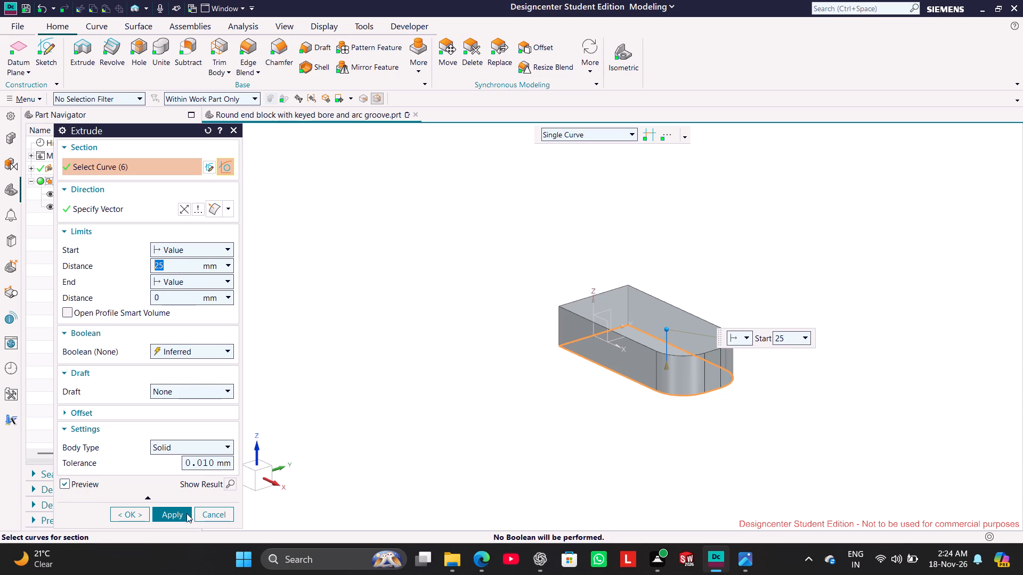
{"action": "left_click", "coordinate": [182, 519]}
{"action": "left_click", "coordinate": [214, 513]}
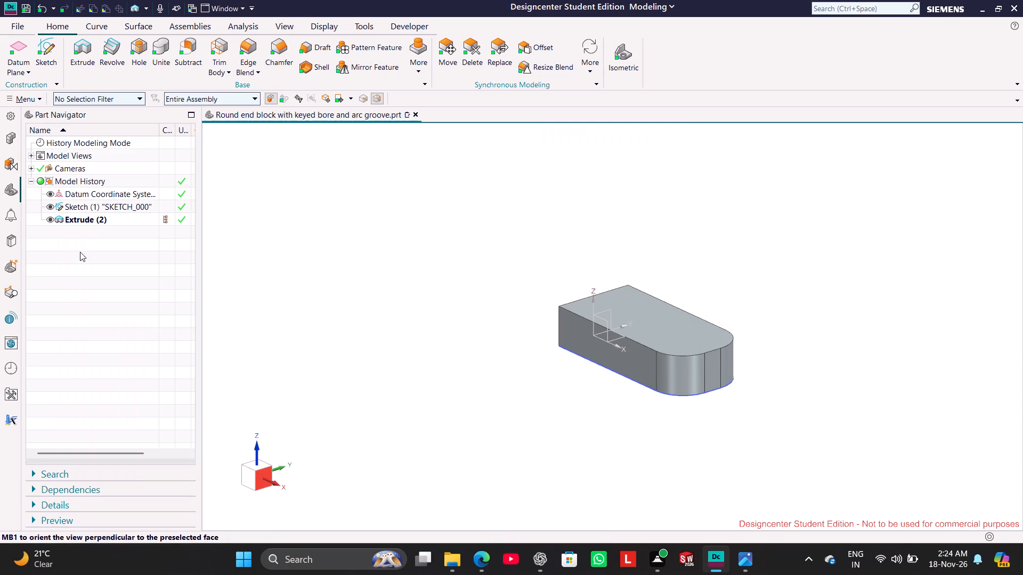
Hide the block outline sketch and the datum coordinate system.
{"action": "left_click", "coordinate": [50, 207]}
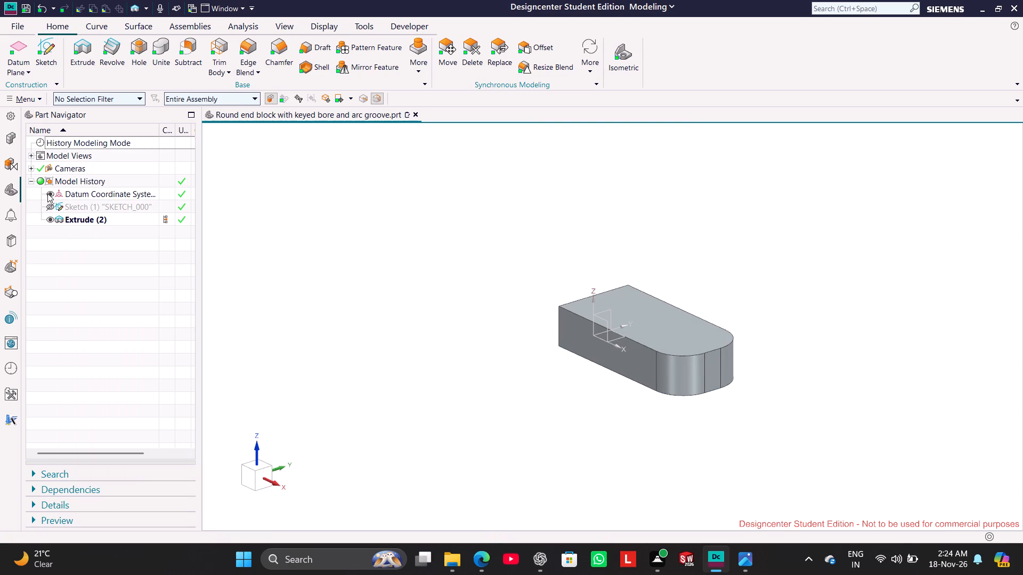
{"action": "middle_click_drag", "start_coordinate": [280, 305], "coordinate": [335, 315]}
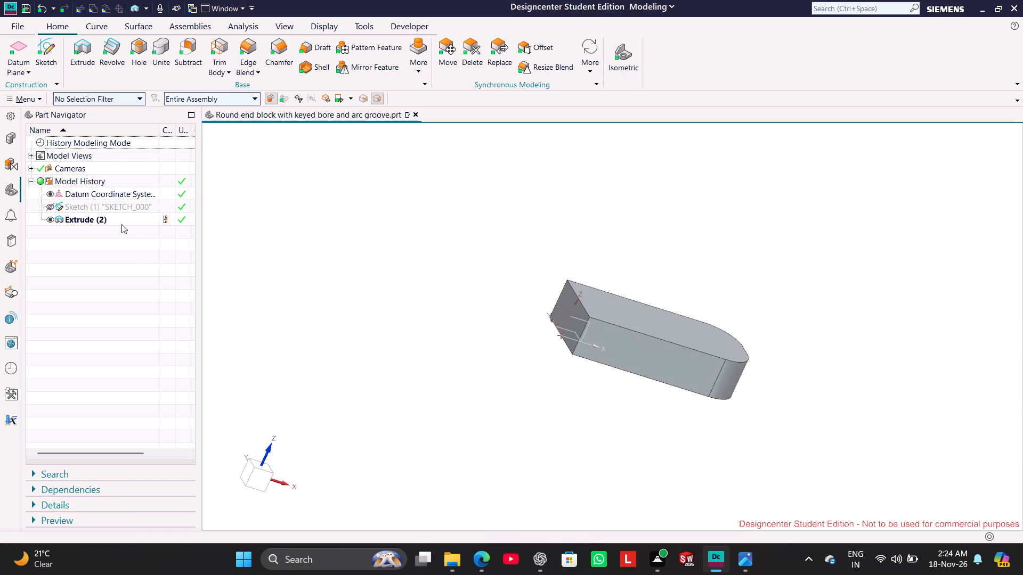
{"action": "left_click", "coordinate": [52, 194]}
Examine the reference drawing's top view and Detail A for the arc groove, hole and keyed bore dimensions.
{"action": "left_click", "coordinate": [754, 570]}
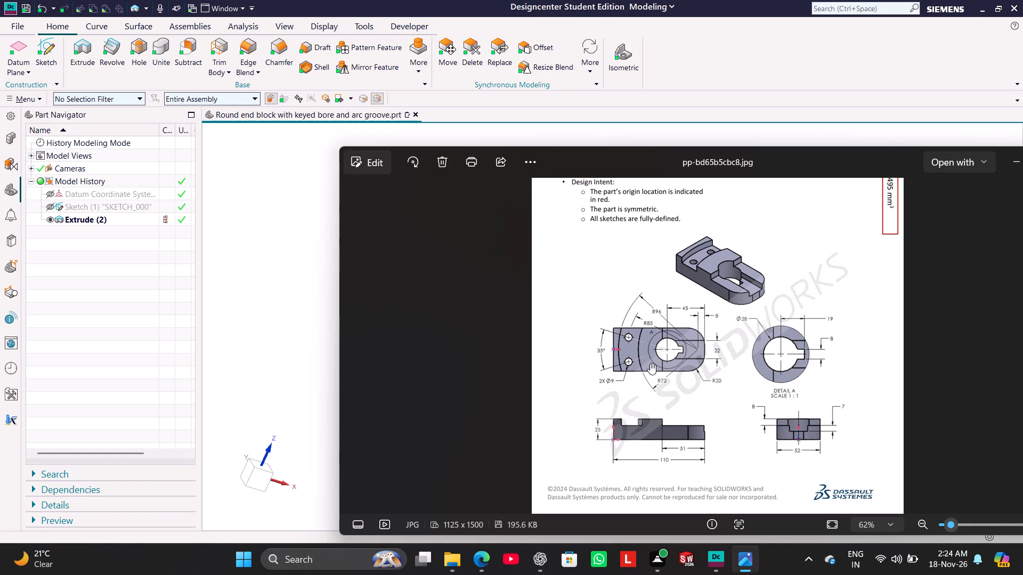
{"action": "scroll", "coordinate": [707, 360], "scroll_direction": "up", "scroll_amount": 7}
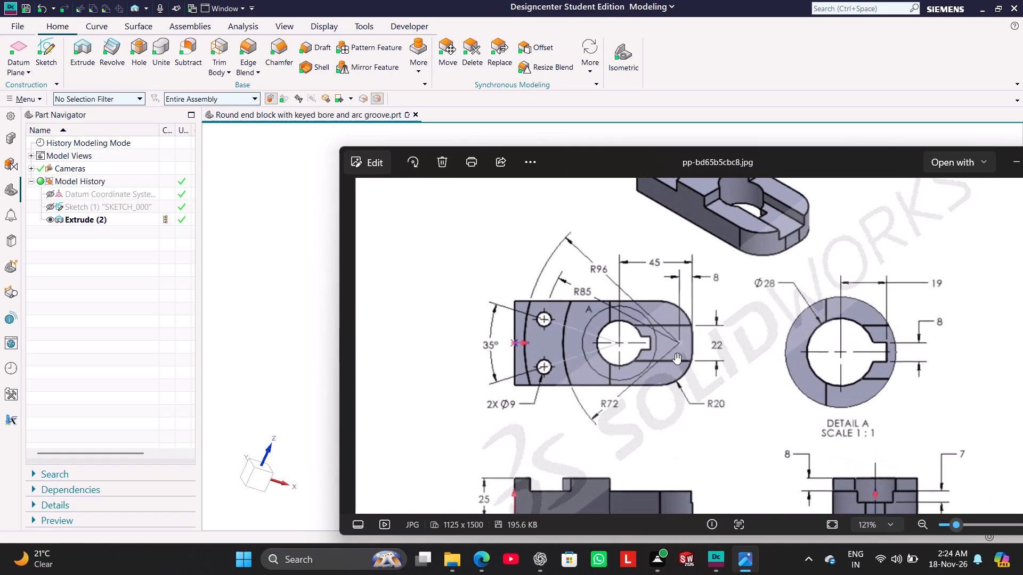
{"action": "scroll", "coordinate": [672, 333], "scroll_direction": "down", "scroll_amount": 3}
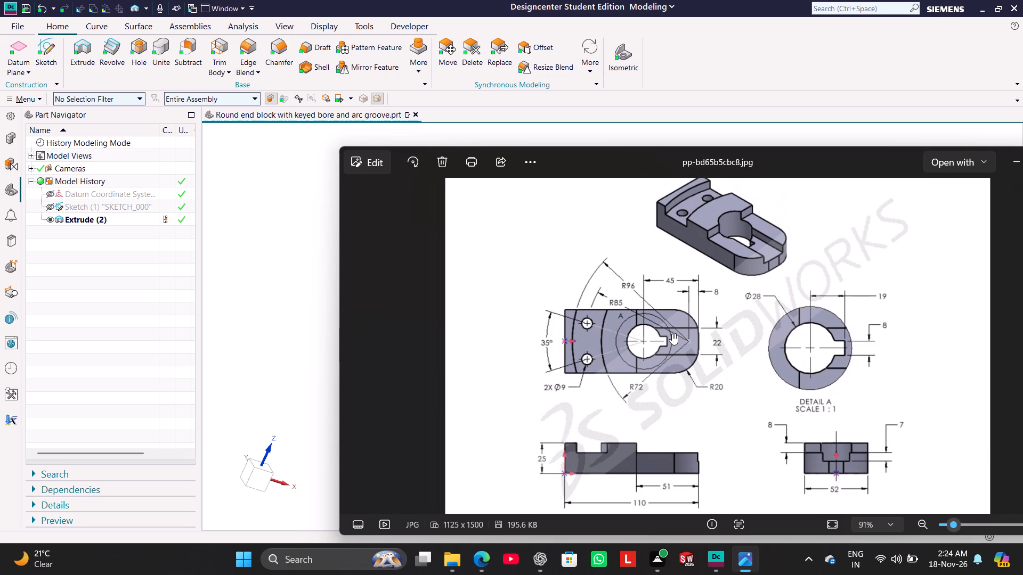
{"action": "scroll", "coordinate": [672, 333], "scroll_direction": "up", "scroll_amount": 6}
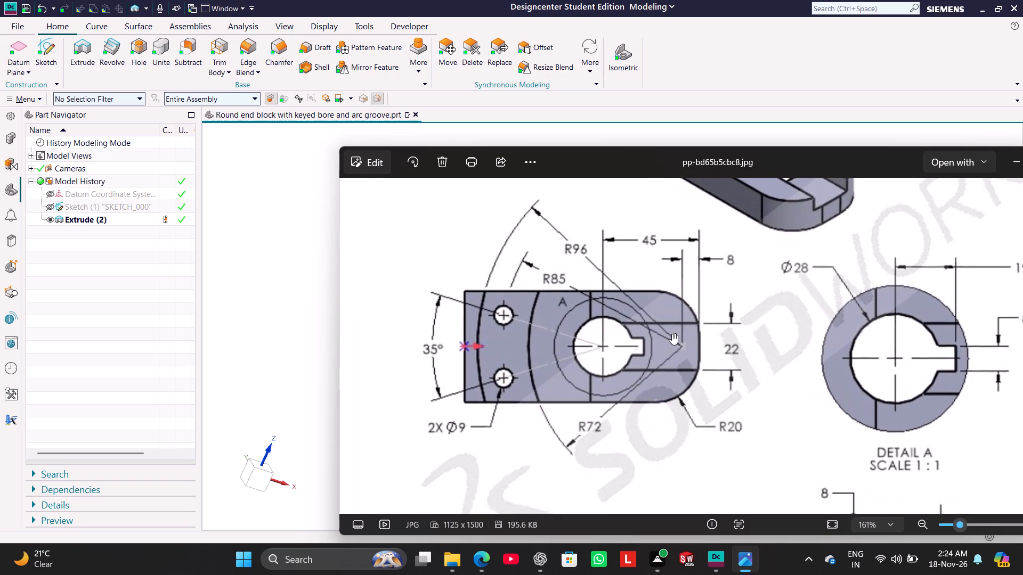
{"action": "left_click", "coordinate": [749, 558]}
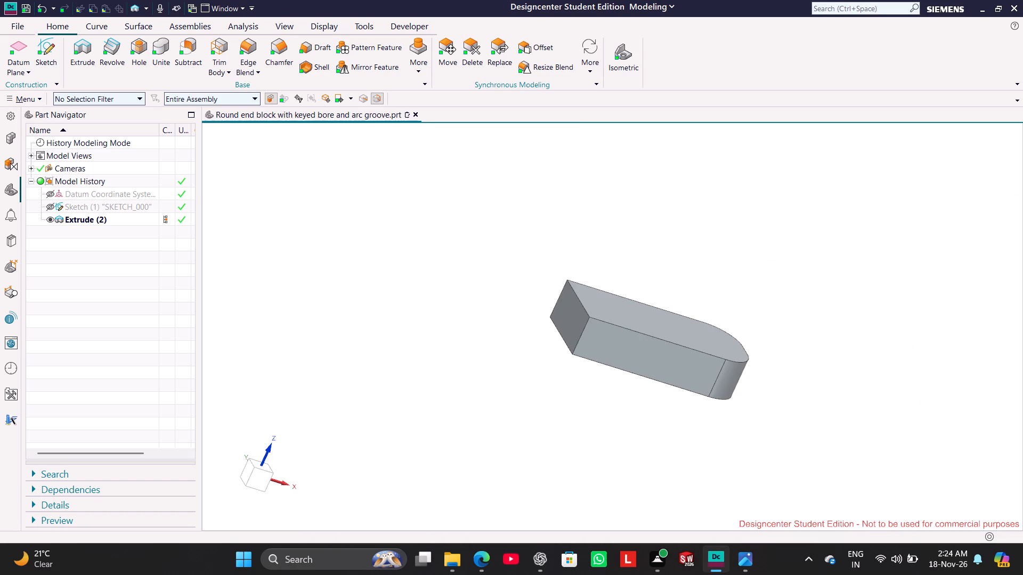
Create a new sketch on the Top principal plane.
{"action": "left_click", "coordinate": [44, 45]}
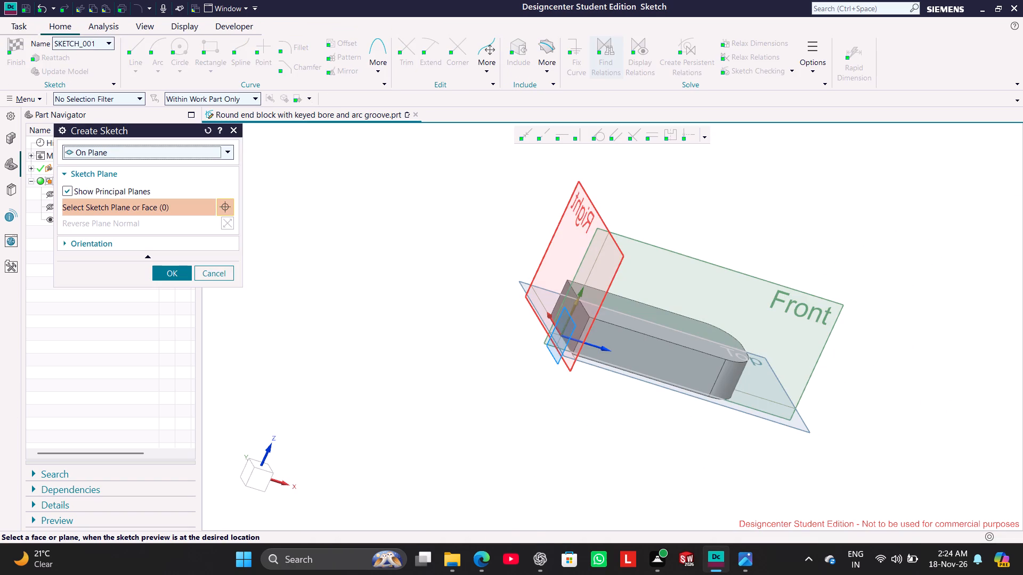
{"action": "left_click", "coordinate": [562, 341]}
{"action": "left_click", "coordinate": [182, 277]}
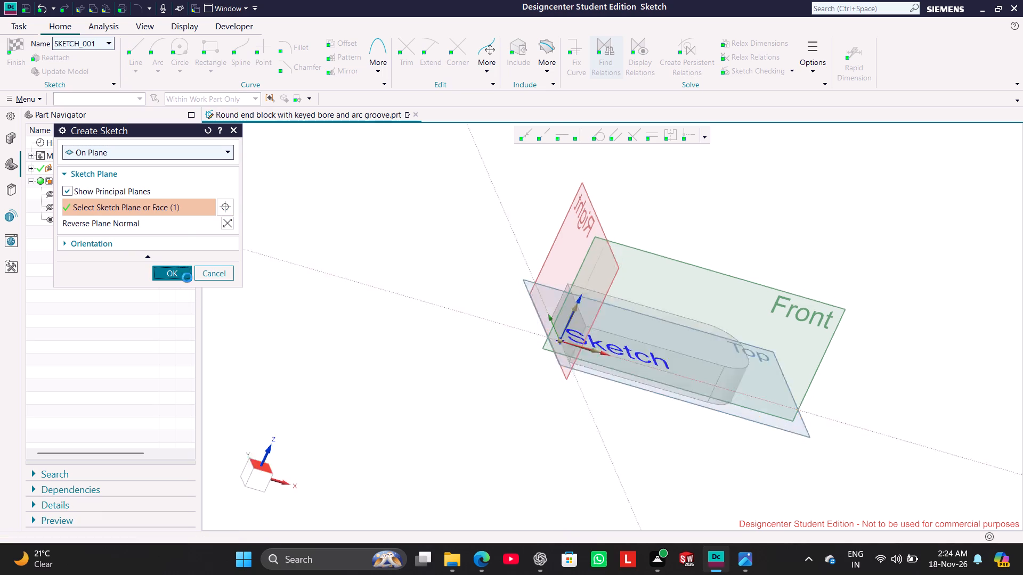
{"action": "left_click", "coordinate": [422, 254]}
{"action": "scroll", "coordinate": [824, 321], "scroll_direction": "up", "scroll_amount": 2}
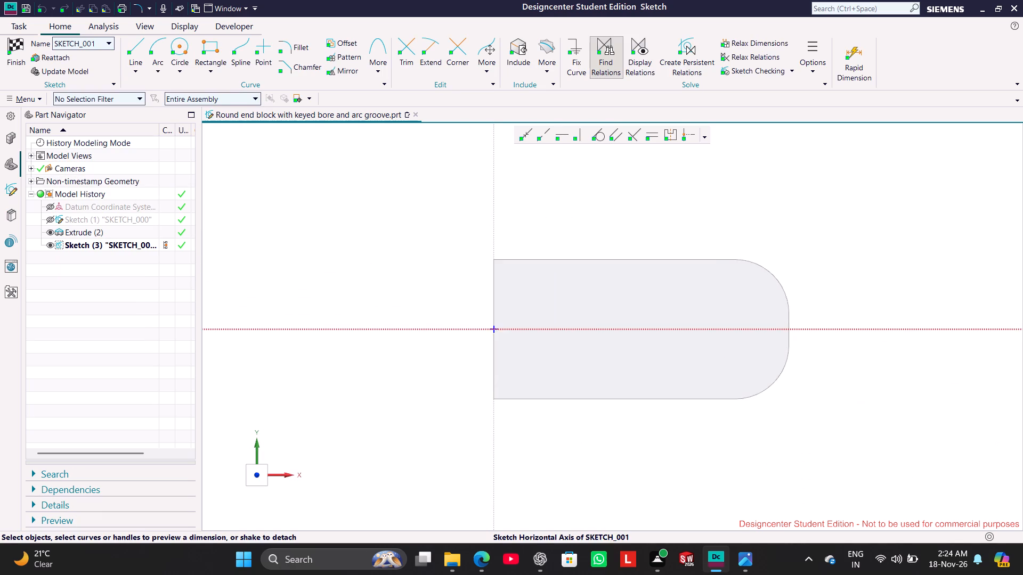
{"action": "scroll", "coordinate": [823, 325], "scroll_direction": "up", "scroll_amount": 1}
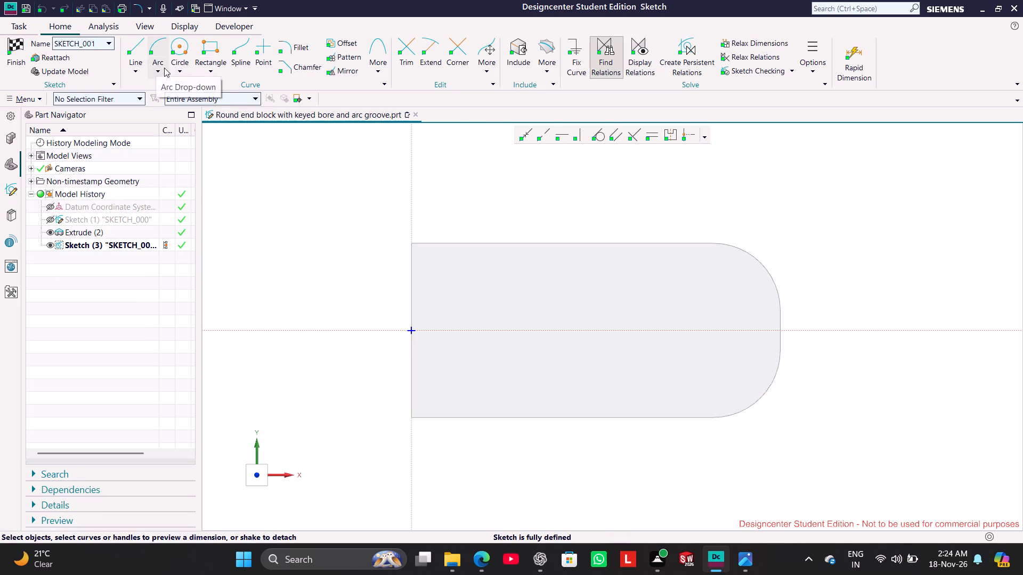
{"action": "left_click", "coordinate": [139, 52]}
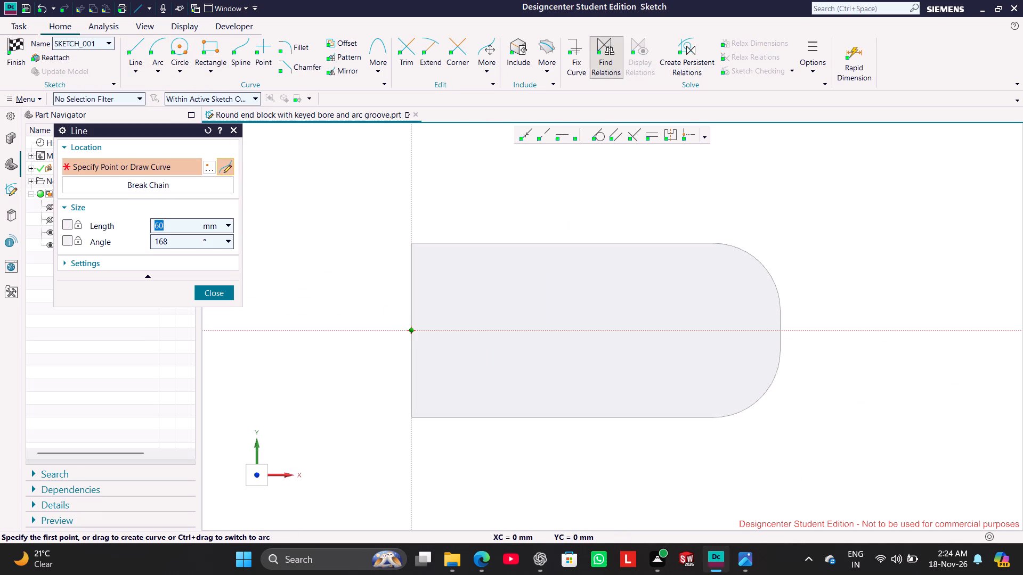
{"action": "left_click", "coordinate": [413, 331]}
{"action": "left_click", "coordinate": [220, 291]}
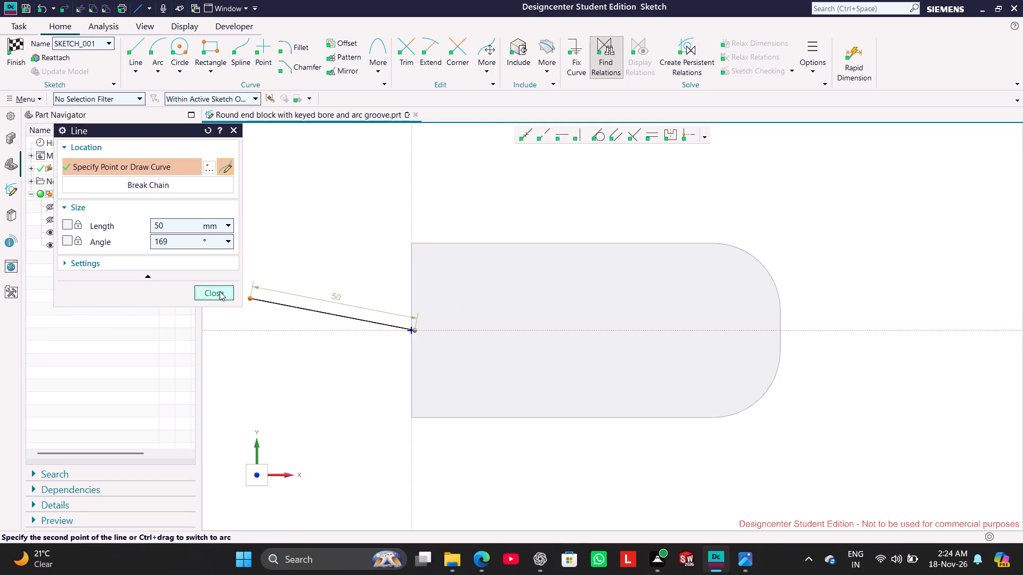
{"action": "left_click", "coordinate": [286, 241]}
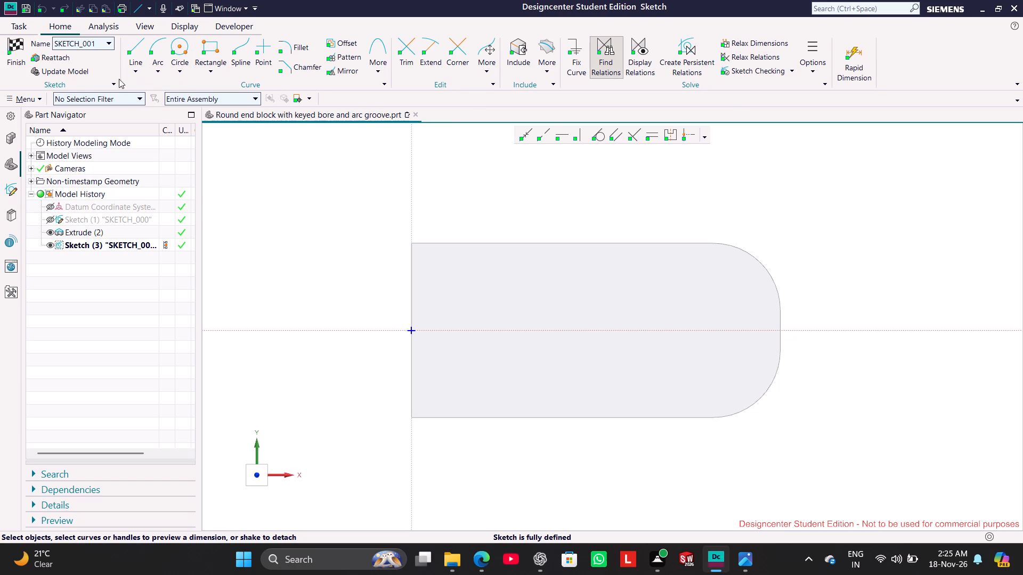
Examine the reference drawing's isometric, top and side views for the levels of the groove, slot and bore cuts.
{"action": "left_click", "coordinate": [739, 558]}
{"action": "scroll", "coordinate": [786, 453], "scroll_direction": "down", "scroll_amount": 2}
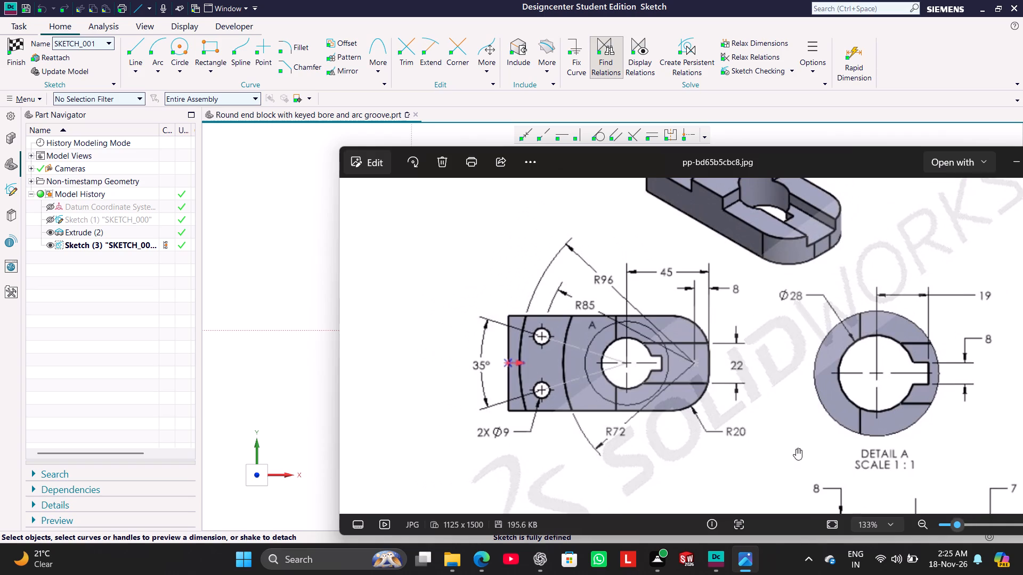
{"action": "scroll", "coordinate": [829, 441], "scroll_direction": "down", "scroll_amount": 3}
{"action": "scroll", "coordinate": [902, 441], "scroll_direction": "down", "scroll_amount": 2}
{"action": "scroll", "coordinate": [878, 505], "scroll_direction": "down", "scroll_amount": 2}
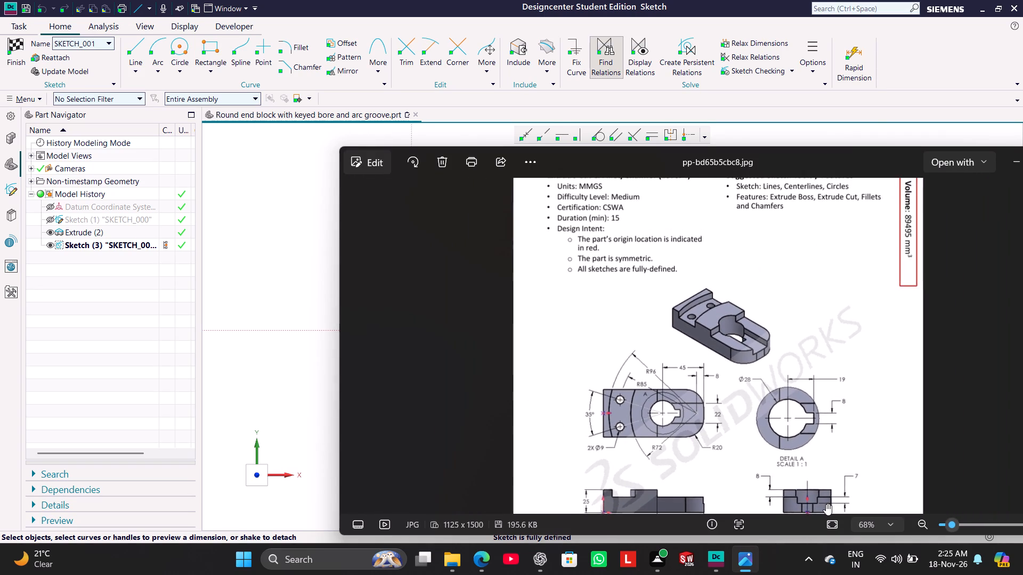
{"action": "scroll", "coordinate": [826, 504], "scroll_direction": "up", "scroll_amount": 2}
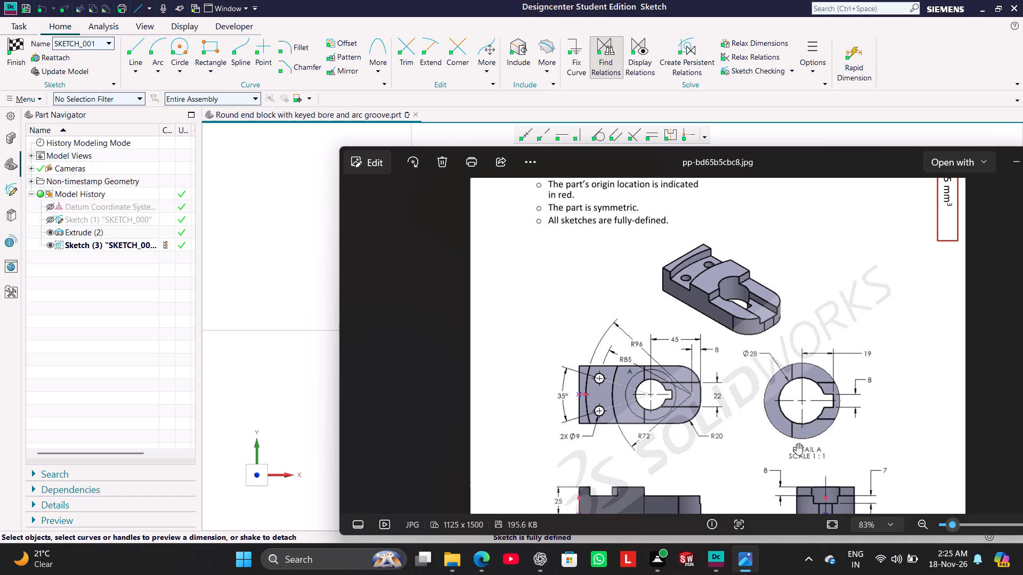
{"action": "left_click", "coordinate": [752, 557]}
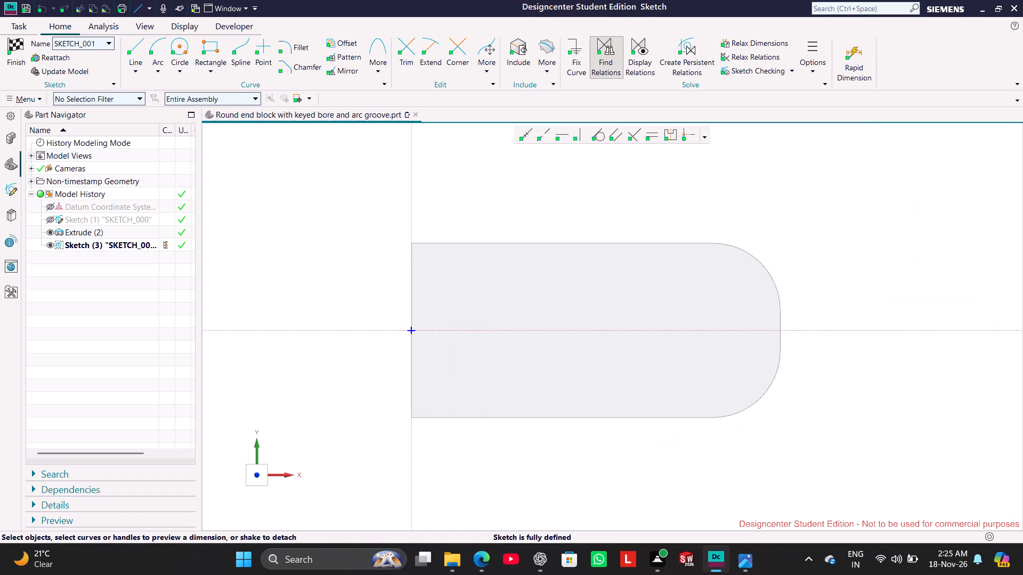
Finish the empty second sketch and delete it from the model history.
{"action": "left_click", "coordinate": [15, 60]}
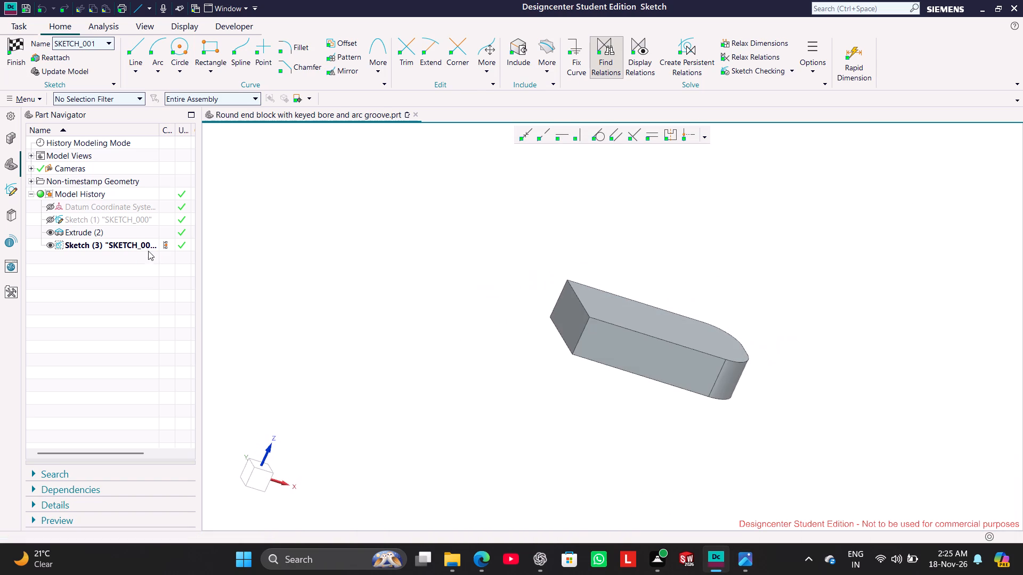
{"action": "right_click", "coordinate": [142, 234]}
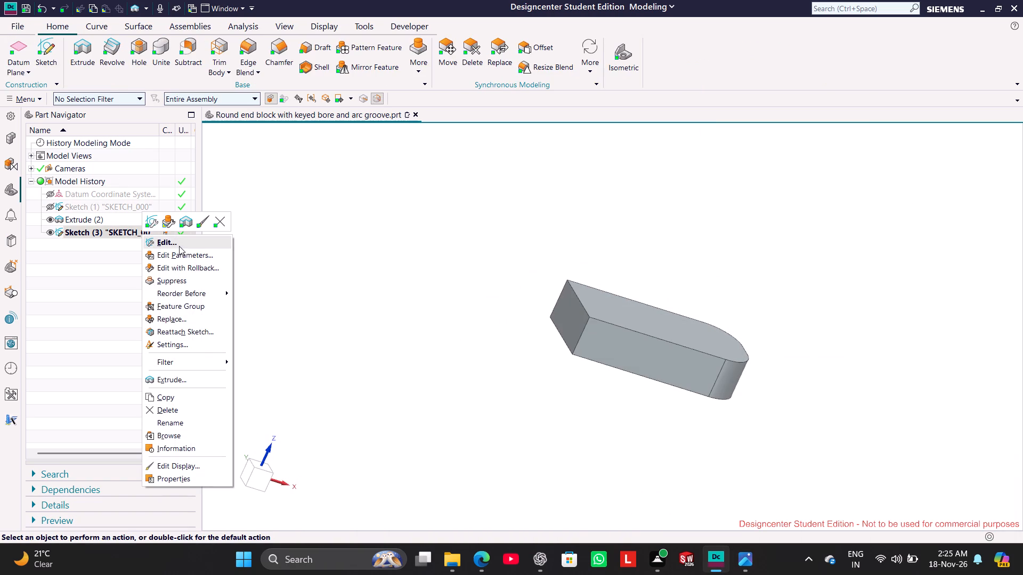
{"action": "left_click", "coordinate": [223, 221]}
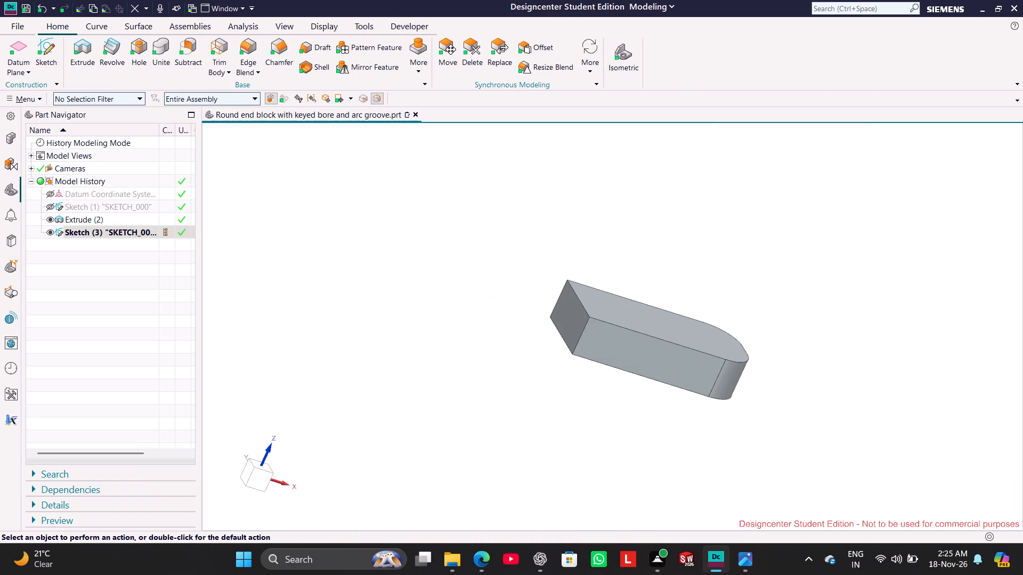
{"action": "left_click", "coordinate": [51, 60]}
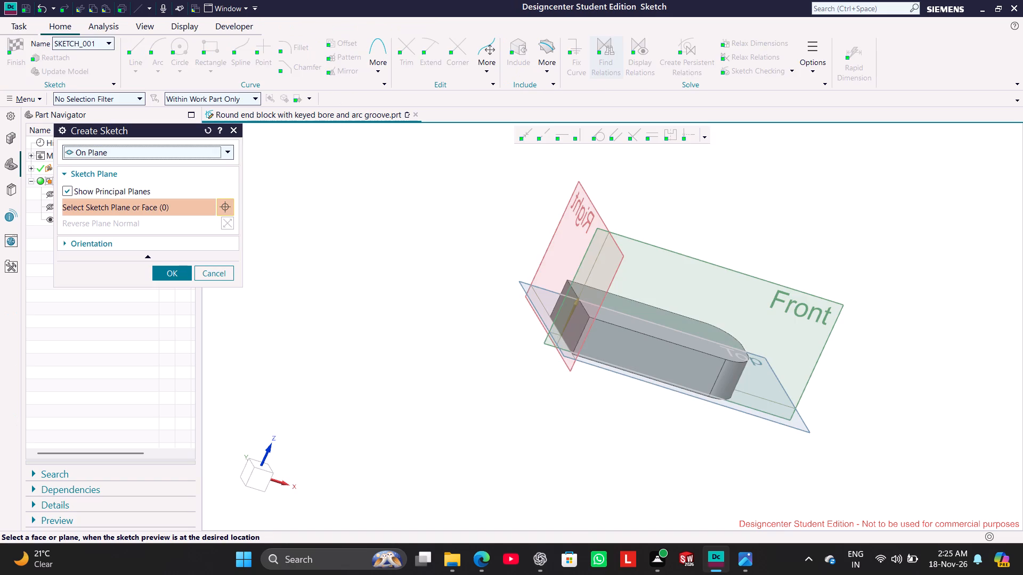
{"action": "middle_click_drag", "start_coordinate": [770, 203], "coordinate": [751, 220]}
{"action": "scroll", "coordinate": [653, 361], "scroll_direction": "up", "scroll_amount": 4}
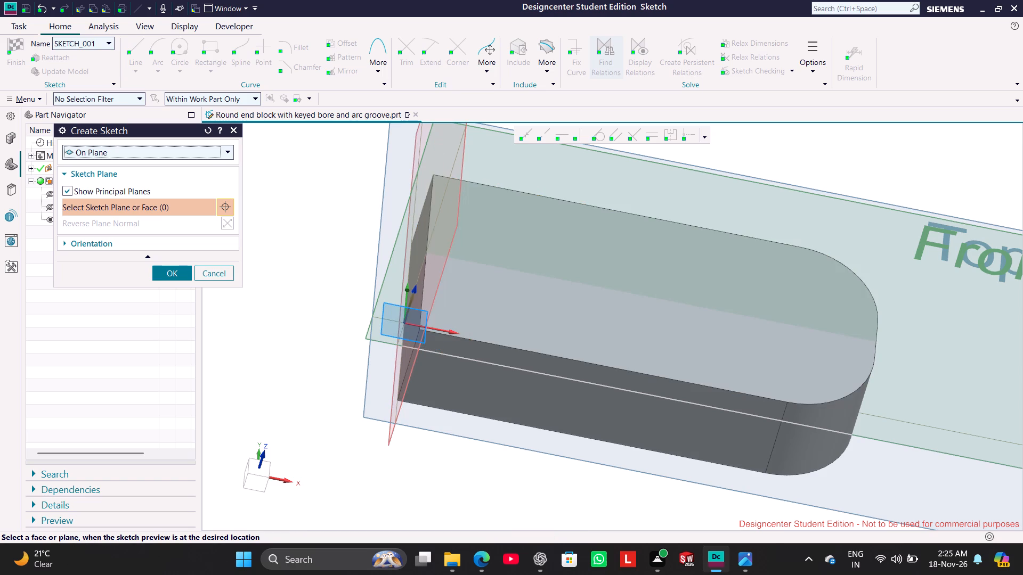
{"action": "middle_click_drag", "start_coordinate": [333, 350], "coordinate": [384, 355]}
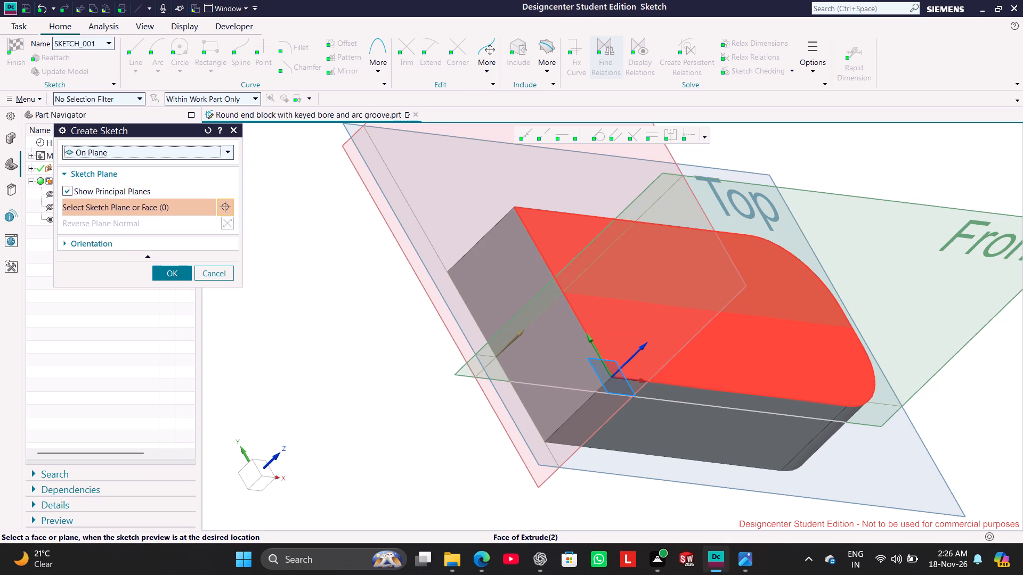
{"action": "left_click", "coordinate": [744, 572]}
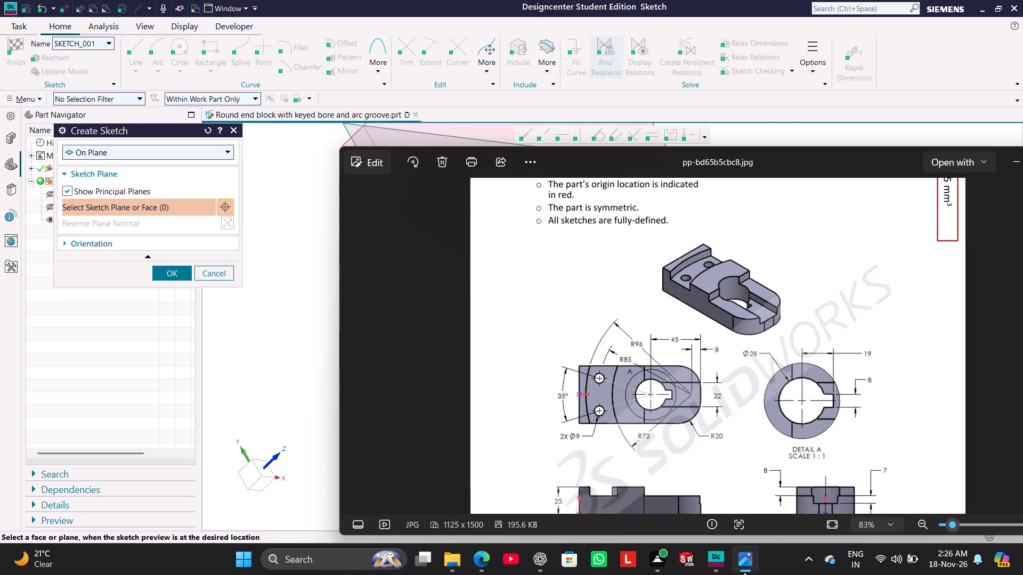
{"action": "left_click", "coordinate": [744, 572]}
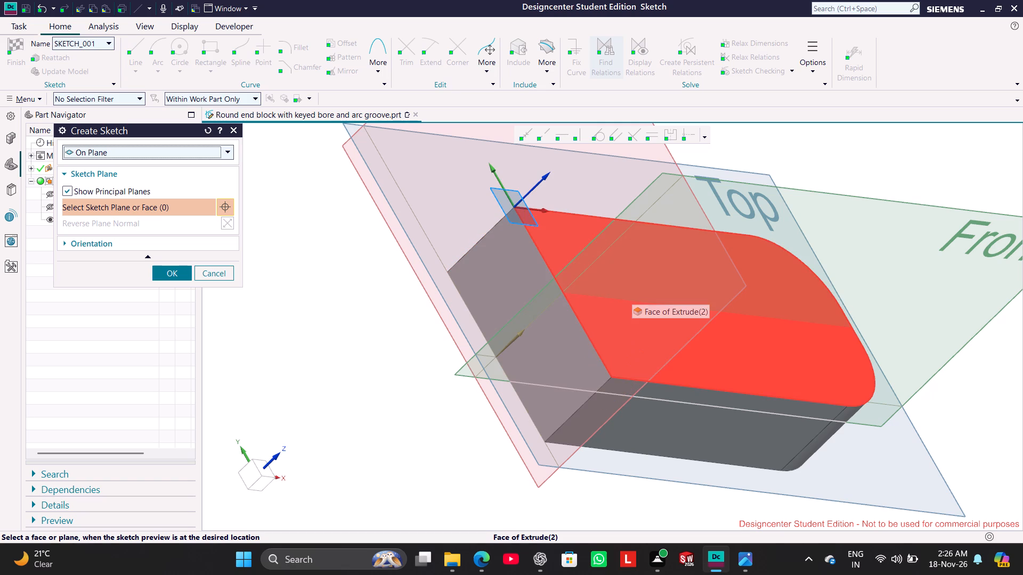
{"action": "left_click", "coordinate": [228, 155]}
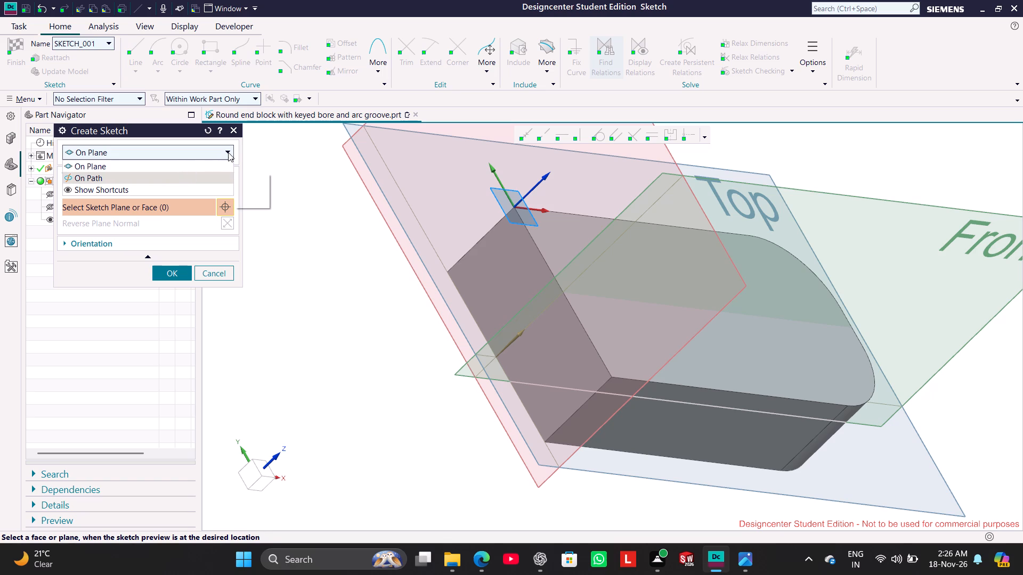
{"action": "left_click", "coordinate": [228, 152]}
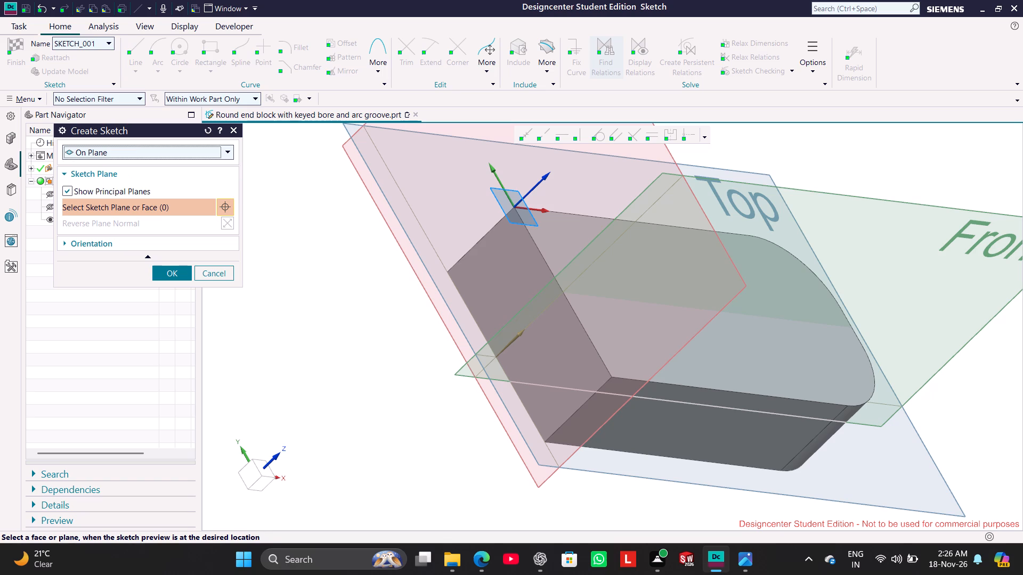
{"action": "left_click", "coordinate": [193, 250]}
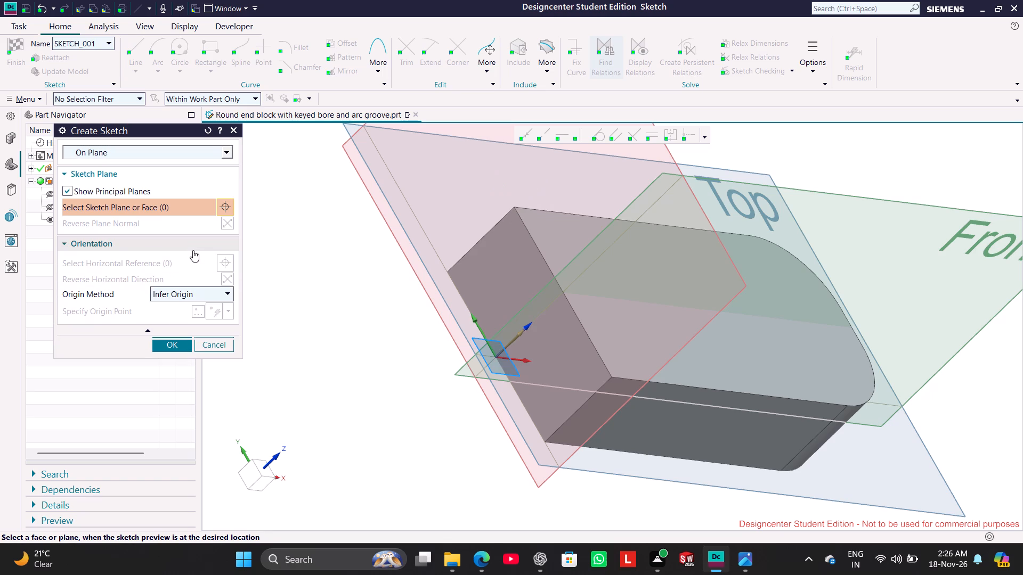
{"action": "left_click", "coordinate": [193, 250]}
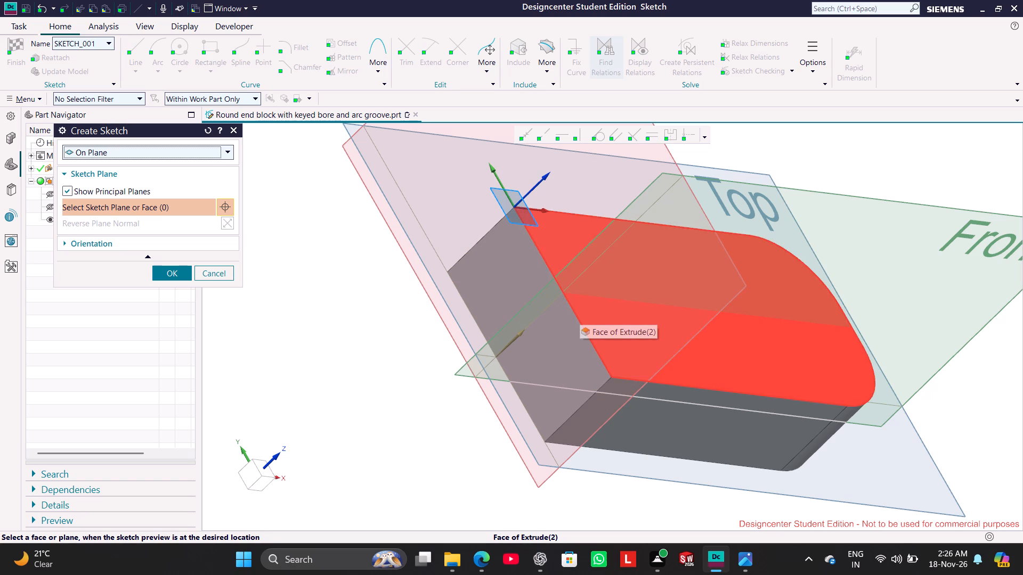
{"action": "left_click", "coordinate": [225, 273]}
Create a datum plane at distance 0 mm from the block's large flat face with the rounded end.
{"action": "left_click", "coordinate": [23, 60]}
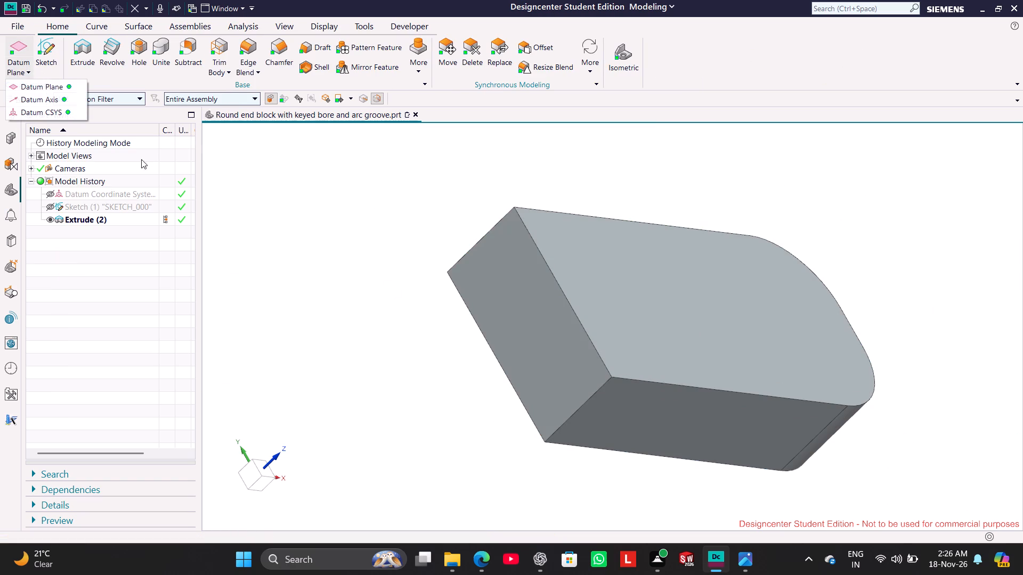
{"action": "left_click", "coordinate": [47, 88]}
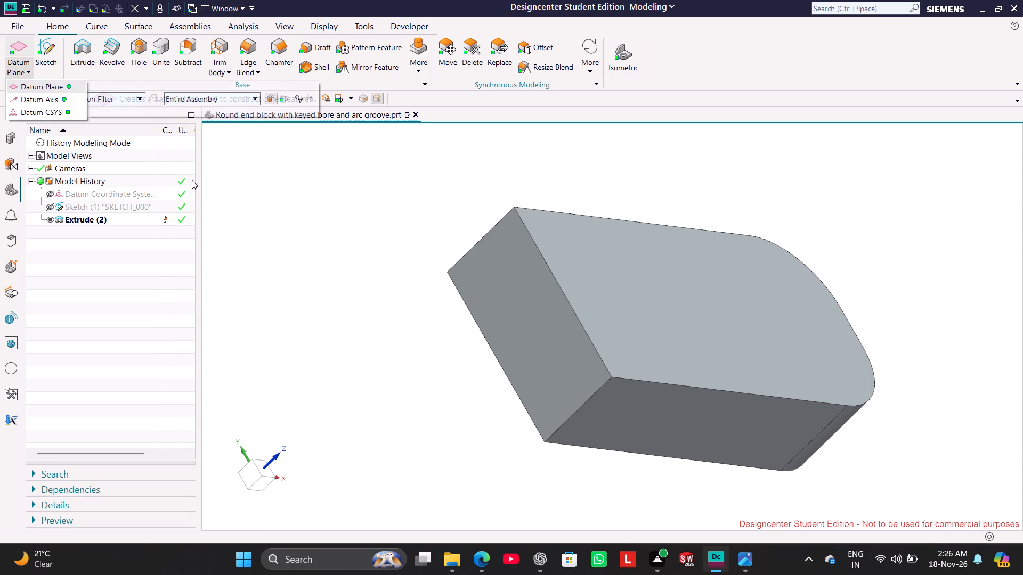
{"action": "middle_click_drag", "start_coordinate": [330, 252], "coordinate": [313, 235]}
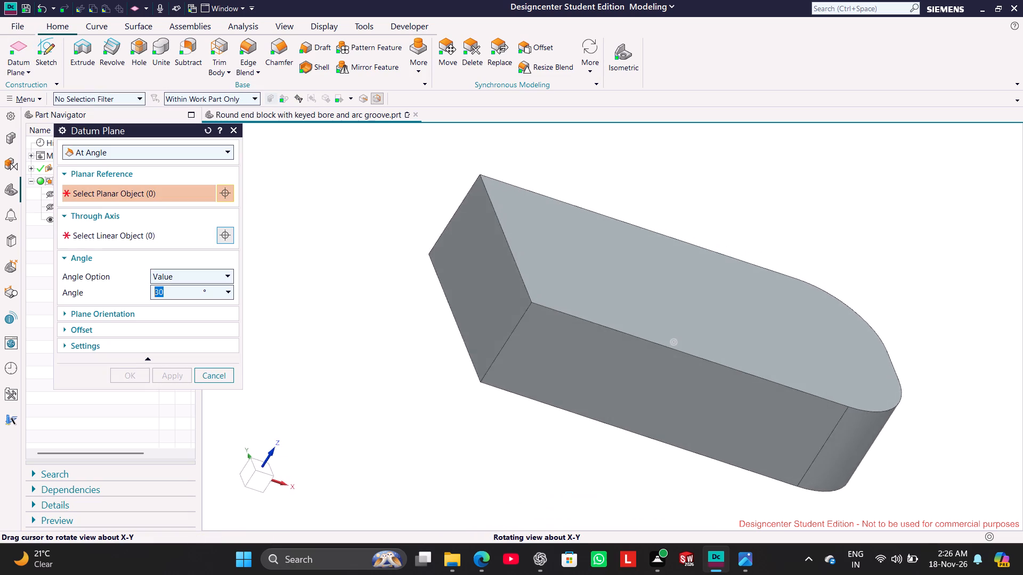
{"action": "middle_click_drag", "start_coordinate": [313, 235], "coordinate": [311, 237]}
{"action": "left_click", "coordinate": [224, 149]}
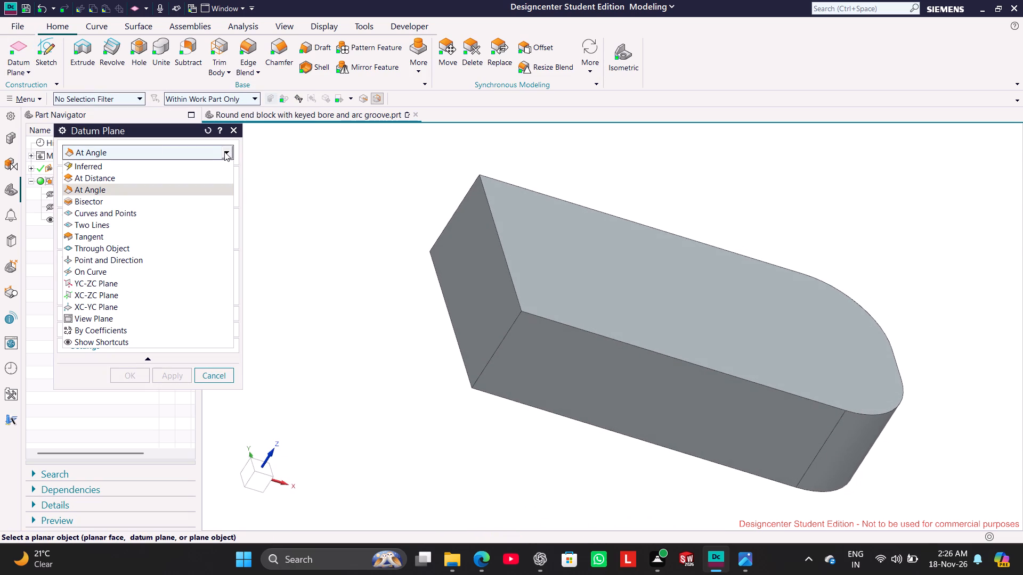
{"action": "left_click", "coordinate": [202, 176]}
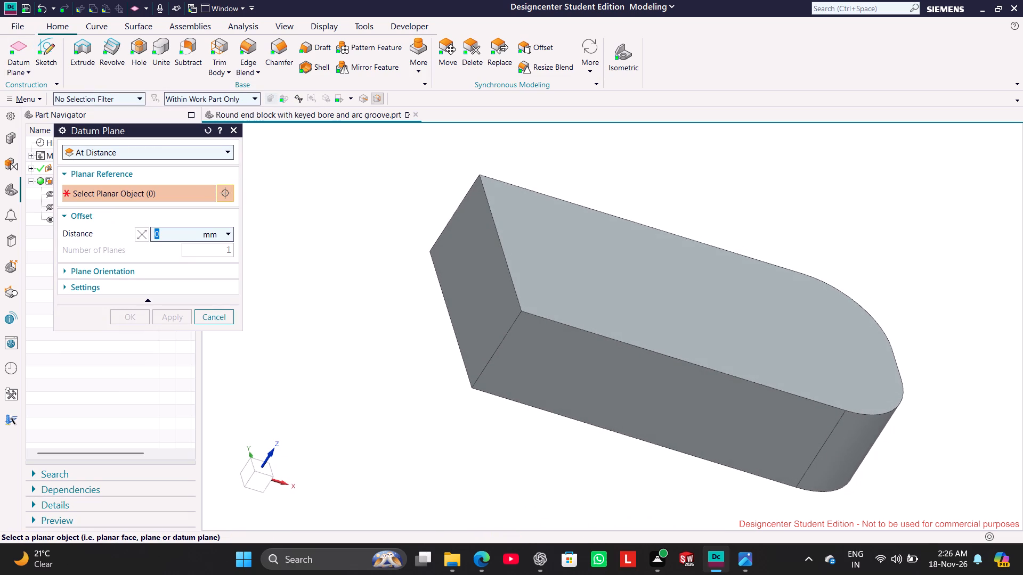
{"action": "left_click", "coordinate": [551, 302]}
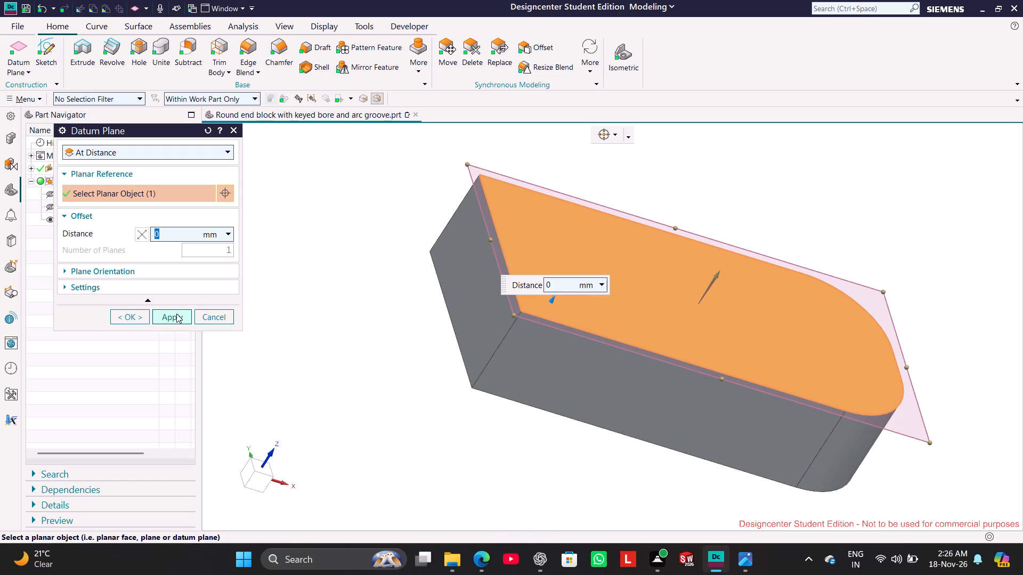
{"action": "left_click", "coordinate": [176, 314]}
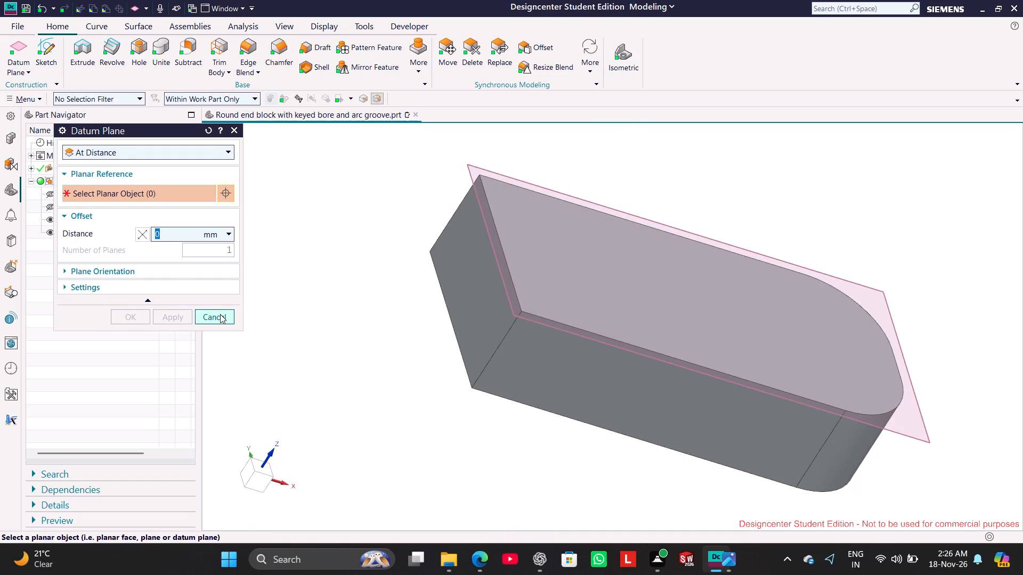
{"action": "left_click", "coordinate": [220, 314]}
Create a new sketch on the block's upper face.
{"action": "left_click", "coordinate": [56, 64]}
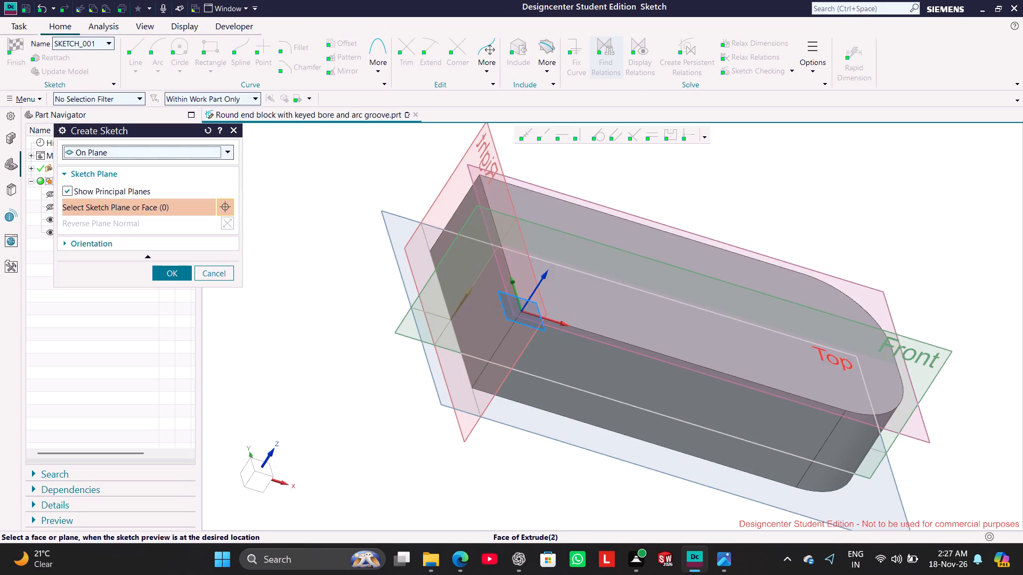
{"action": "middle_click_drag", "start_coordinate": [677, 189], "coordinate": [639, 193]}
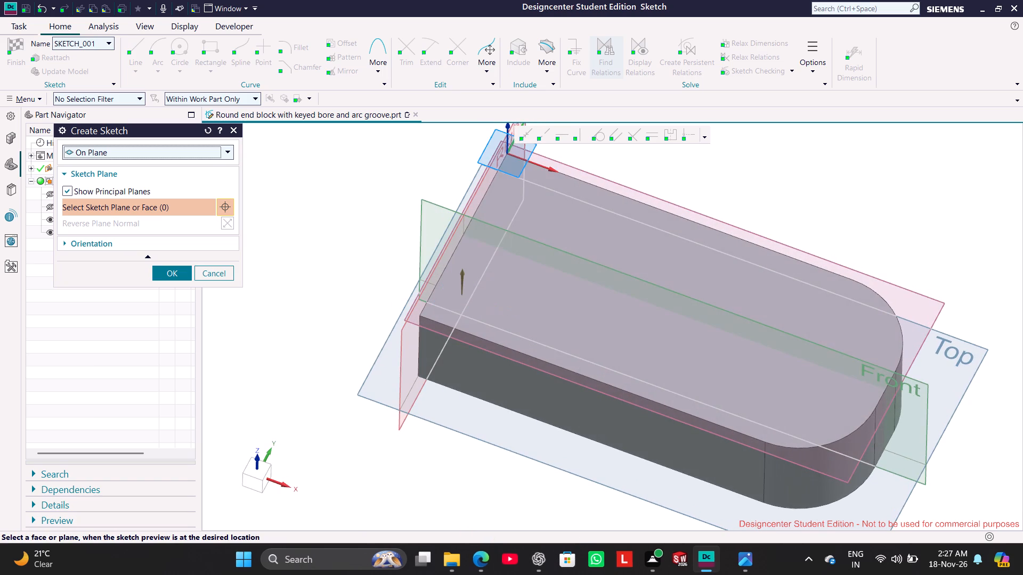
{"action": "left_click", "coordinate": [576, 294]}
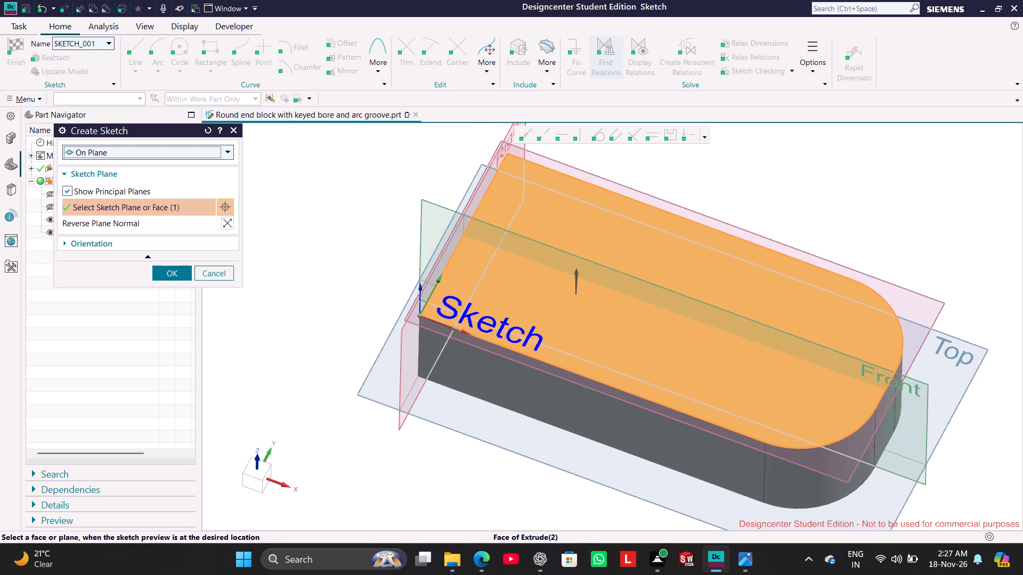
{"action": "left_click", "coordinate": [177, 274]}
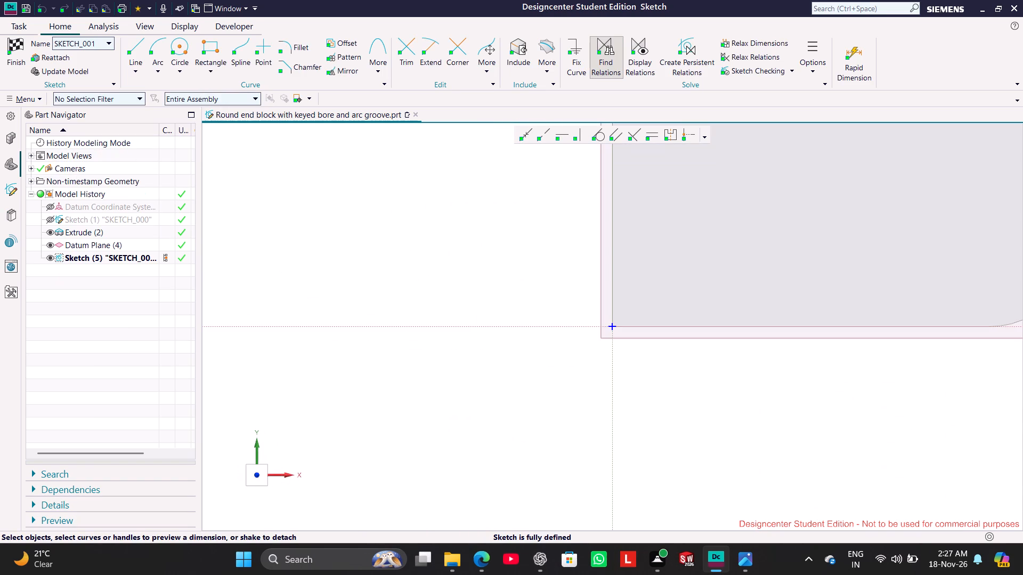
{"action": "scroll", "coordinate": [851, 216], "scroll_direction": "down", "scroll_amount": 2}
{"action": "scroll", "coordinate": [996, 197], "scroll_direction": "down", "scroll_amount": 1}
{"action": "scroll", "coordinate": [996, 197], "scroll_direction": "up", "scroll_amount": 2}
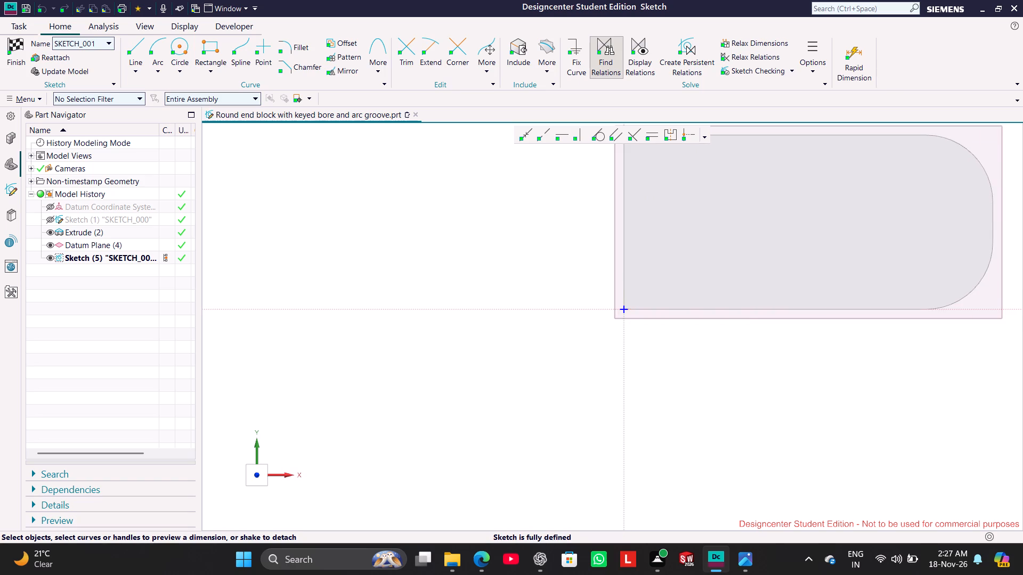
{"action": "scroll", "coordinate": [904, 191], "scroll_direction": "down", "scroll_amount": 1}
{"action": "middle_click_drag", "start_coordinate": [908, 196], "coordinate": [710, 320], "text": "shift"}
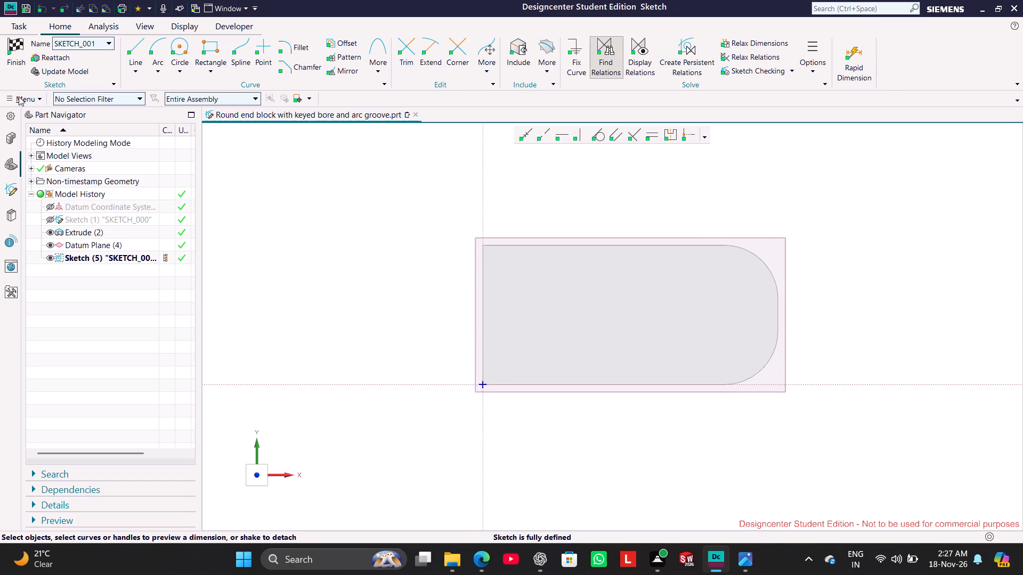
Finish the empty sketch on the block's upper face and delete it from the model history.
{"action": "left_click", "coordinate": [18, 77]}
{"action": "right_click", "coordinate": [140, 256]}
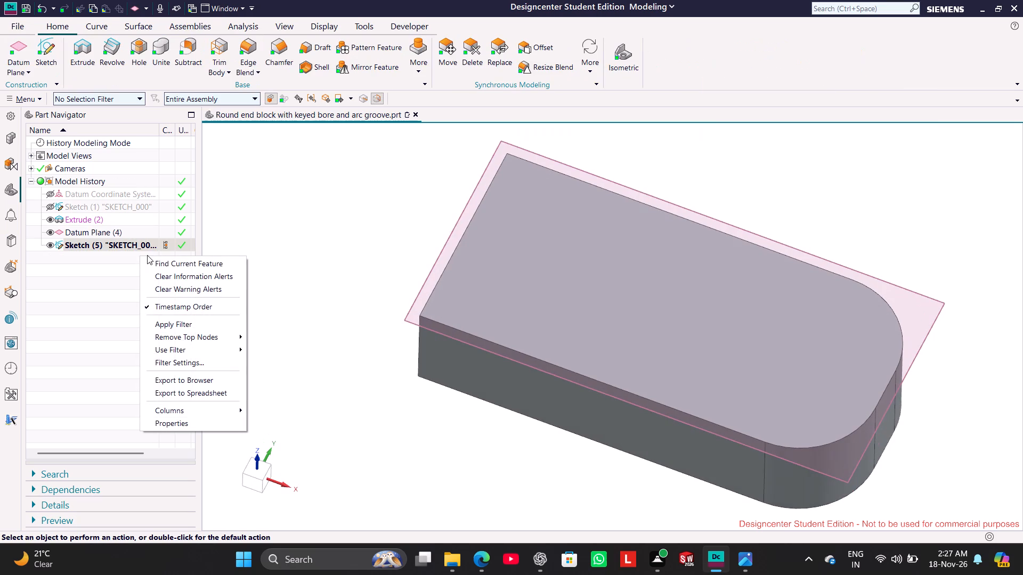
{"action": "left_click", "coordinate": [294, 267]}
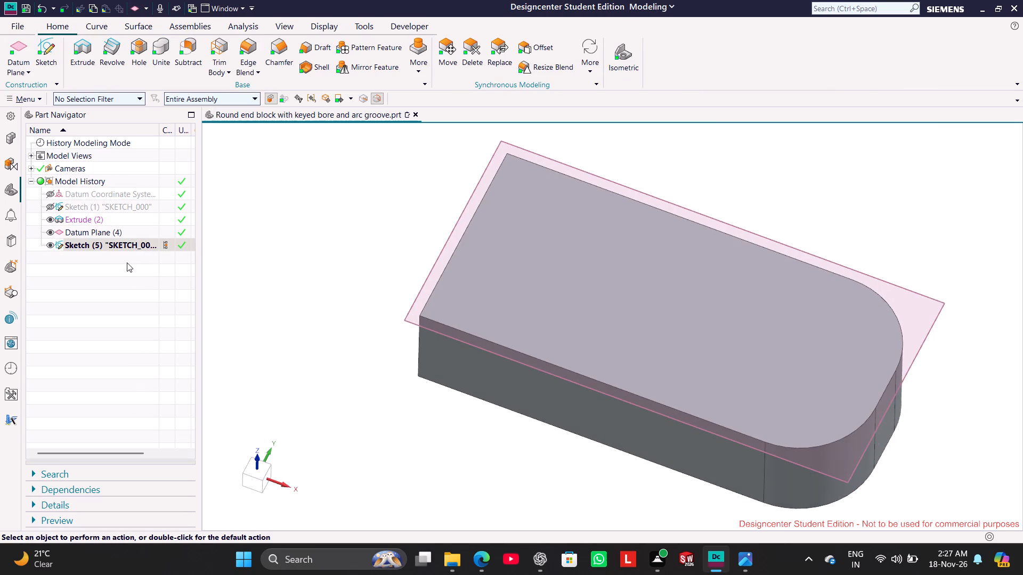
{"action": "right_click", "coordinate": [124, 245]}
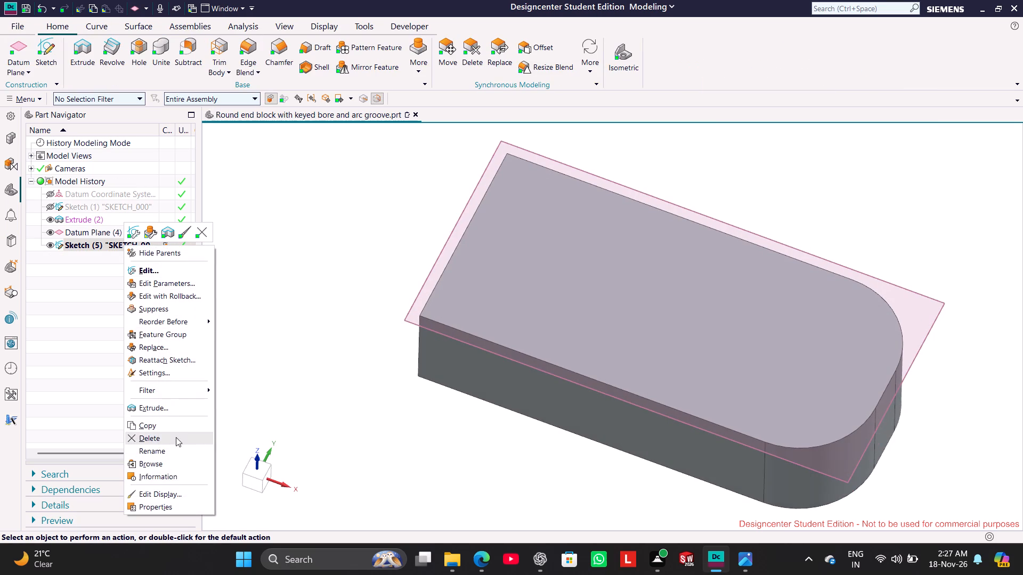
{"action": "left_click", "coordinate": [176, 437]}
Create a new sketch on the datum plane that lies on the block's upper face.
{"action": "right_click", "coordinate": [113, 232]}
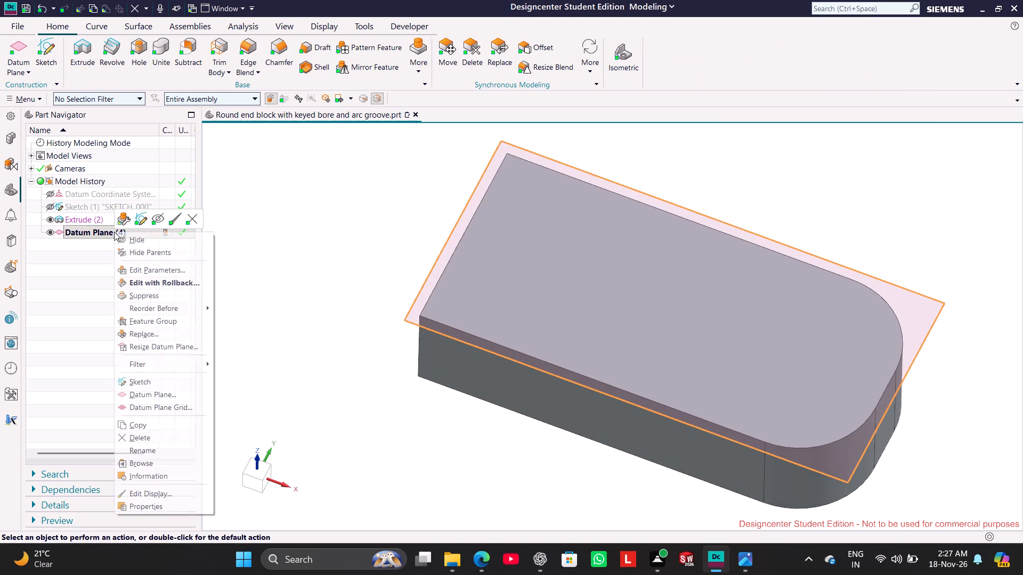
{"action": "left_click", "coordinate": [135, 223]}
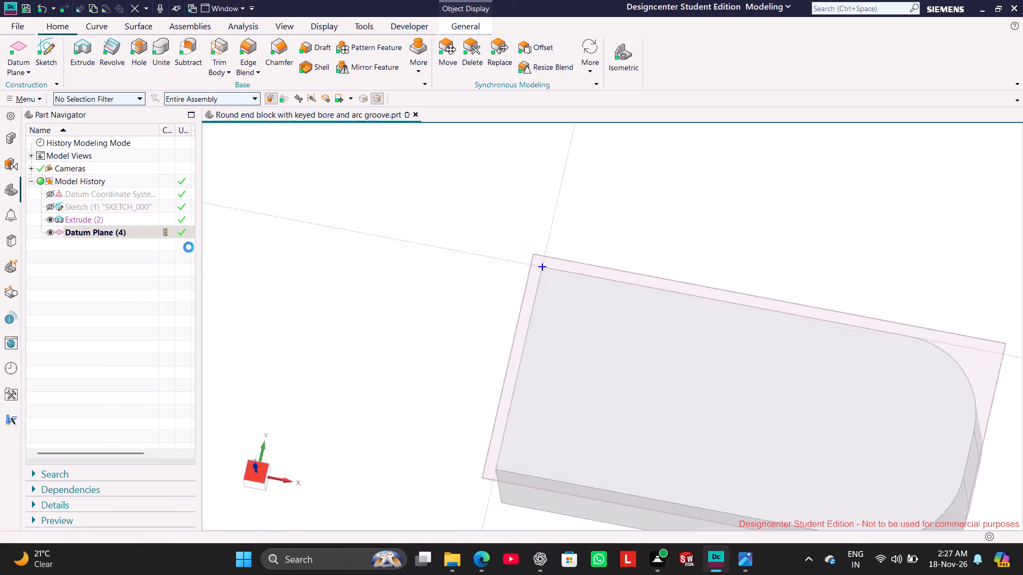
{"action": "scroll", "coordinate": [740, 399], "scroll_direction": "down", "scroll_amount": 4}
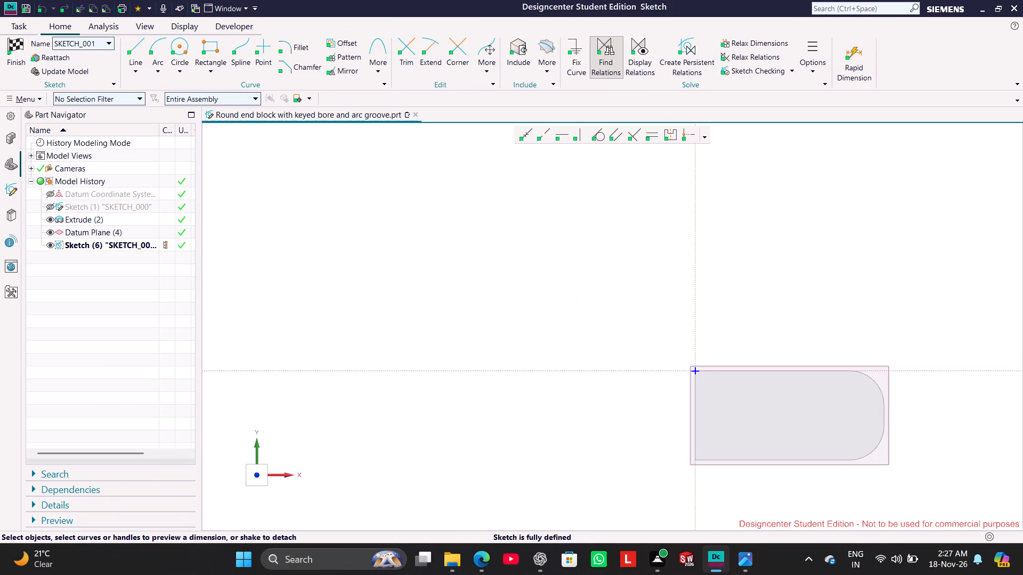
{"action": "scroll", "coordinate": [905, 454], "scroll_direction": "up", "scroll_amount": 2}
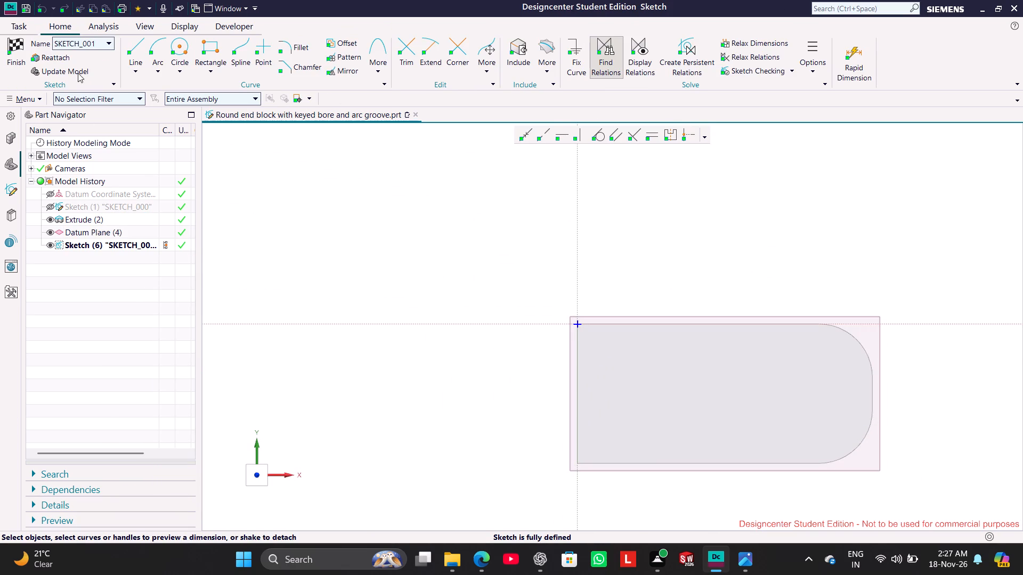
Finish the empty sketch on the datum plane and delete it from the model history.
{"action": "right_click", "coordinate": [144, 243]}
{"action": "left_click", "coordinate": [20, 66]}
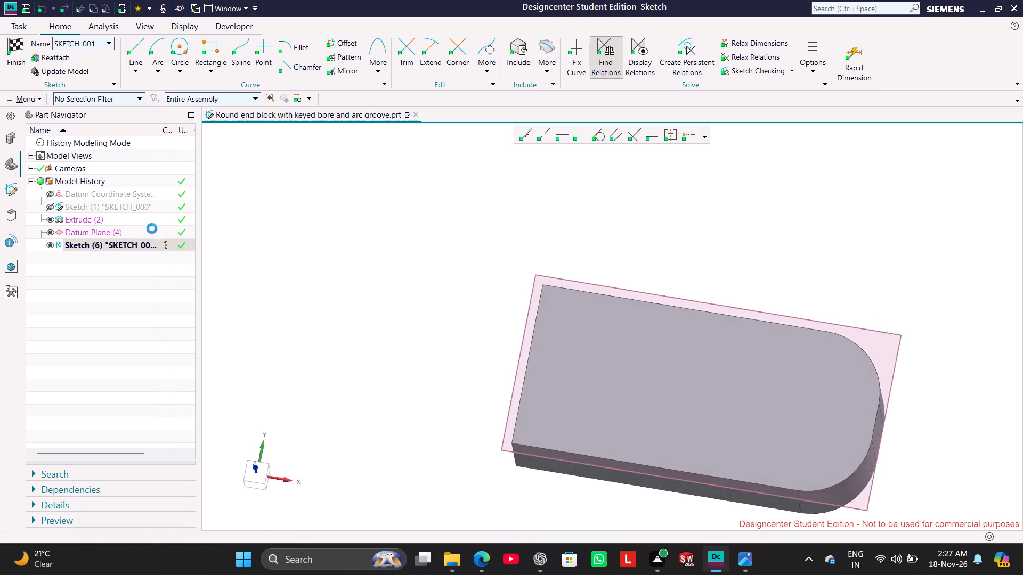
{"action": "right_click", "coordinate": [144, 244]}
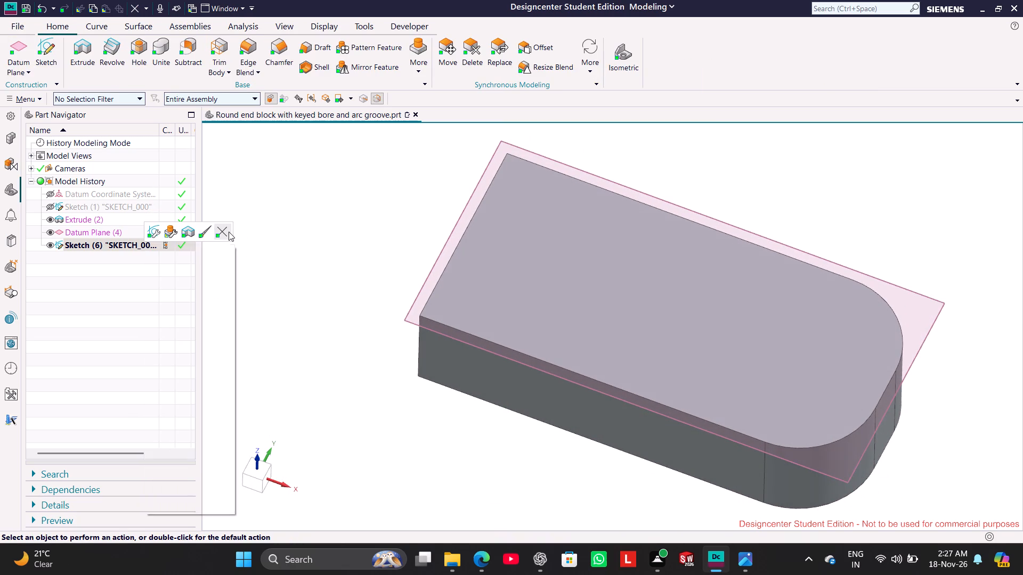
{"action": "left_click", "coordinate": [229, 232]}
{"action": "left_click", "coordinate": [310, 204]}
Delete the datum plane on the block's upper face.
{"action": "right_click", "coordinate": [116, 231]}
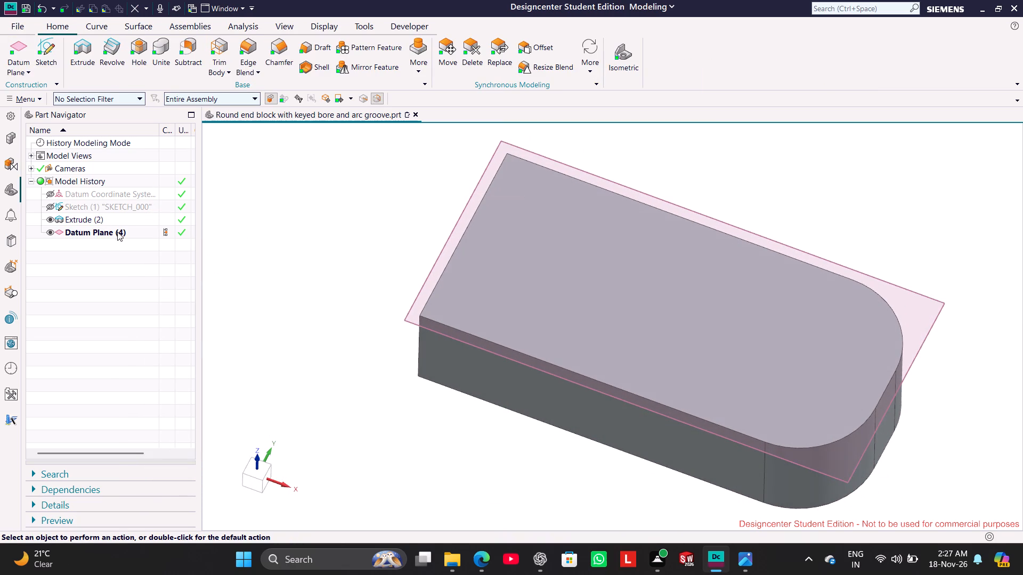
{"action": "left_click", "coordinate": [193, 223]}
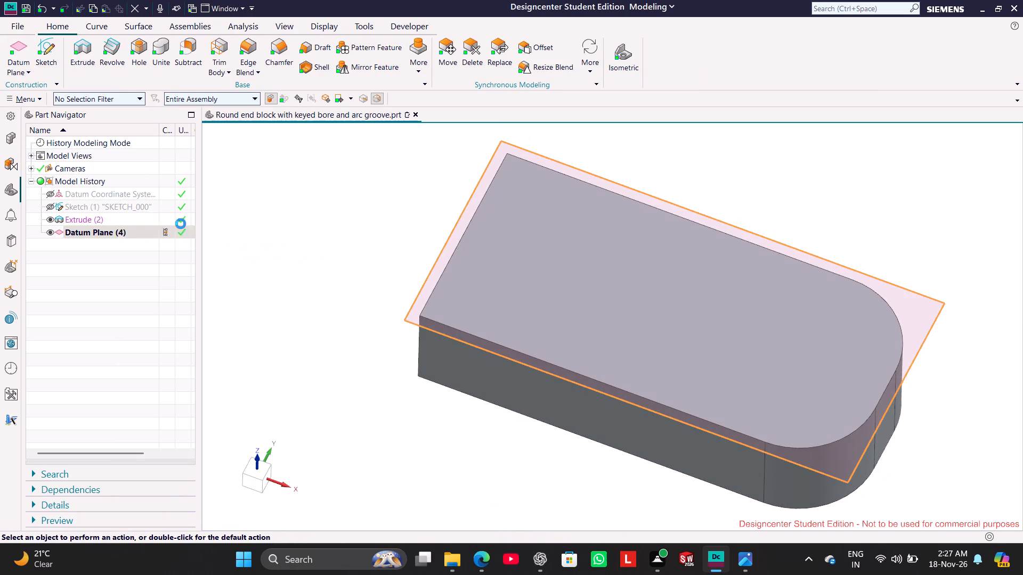
Create a new sketch on the Top principal plane.
{"action": "left_click", "coordinate": [44, 52]}
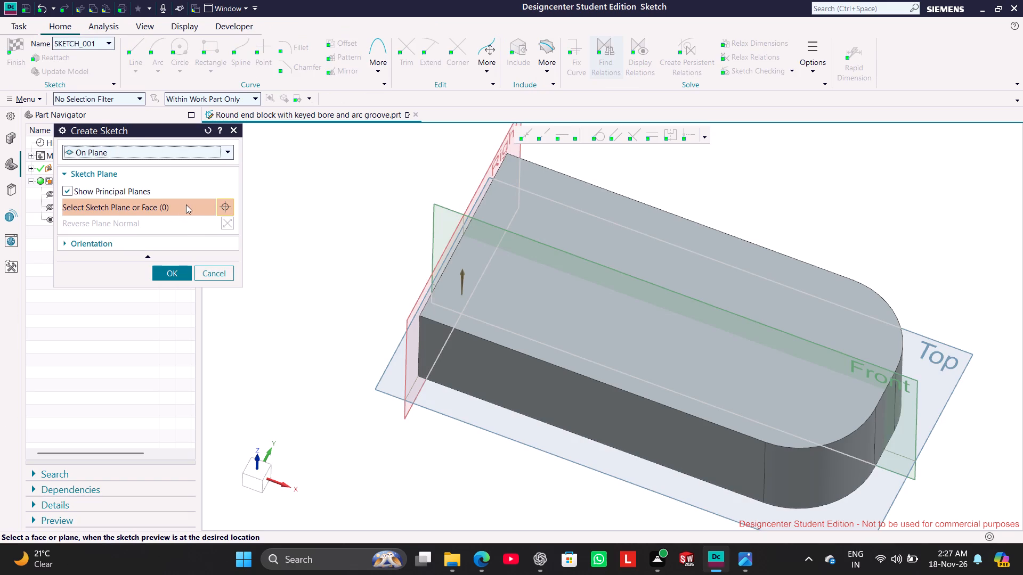
{"action": "middle_click_drag", "start_coordinate": [337, 260], "coordinate": [359, 269]}
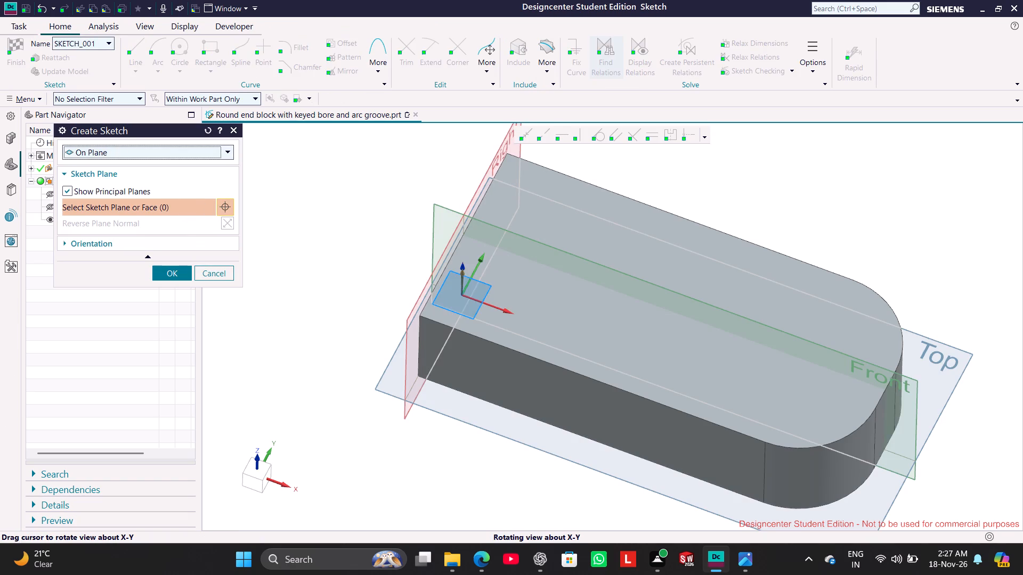
{"action": "middle_click_drag", "start_coordinate": [359, 269], "coordinate": [377, 270]}
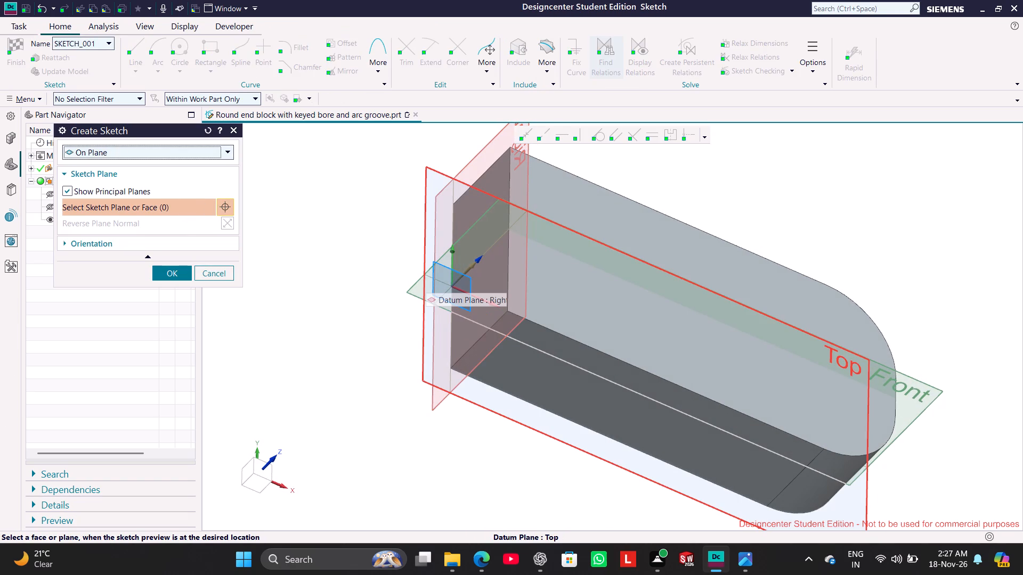
{"action": "left_click", "coordinate": [426, 279]}
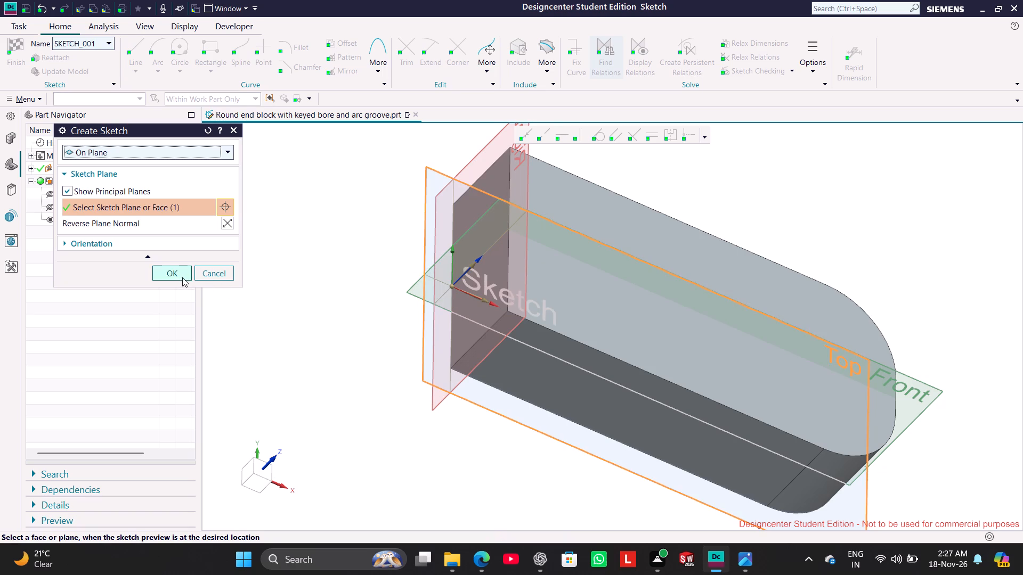
{"action": "left_click", "coordinate": [181, 277]}
{"action": "left_click", "coordinate": [342, 270]}
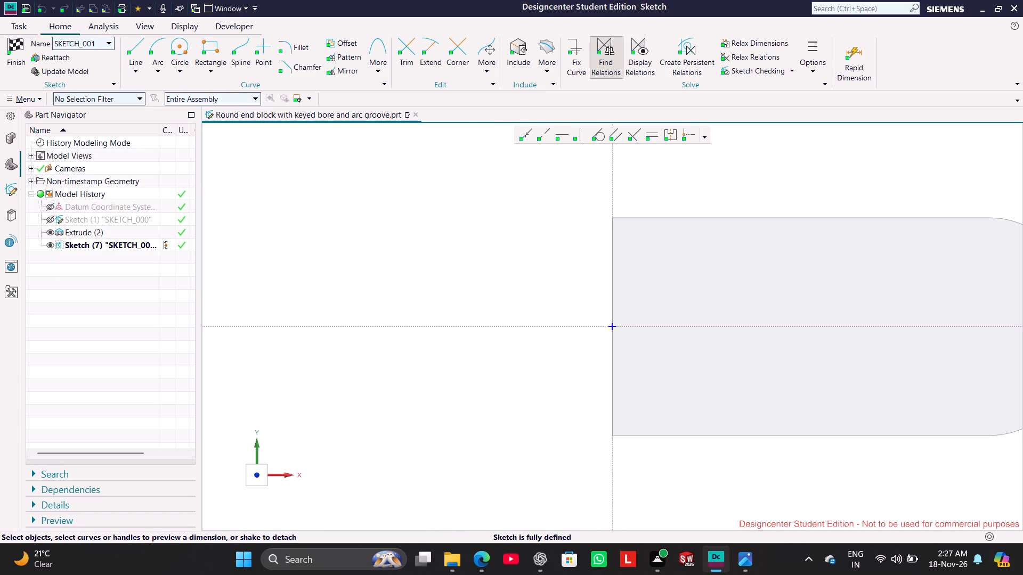
{"action": "middle_click_drag", "start_coordinate": [914, 283], "coordinate": [660, 289], "text": "shift"}
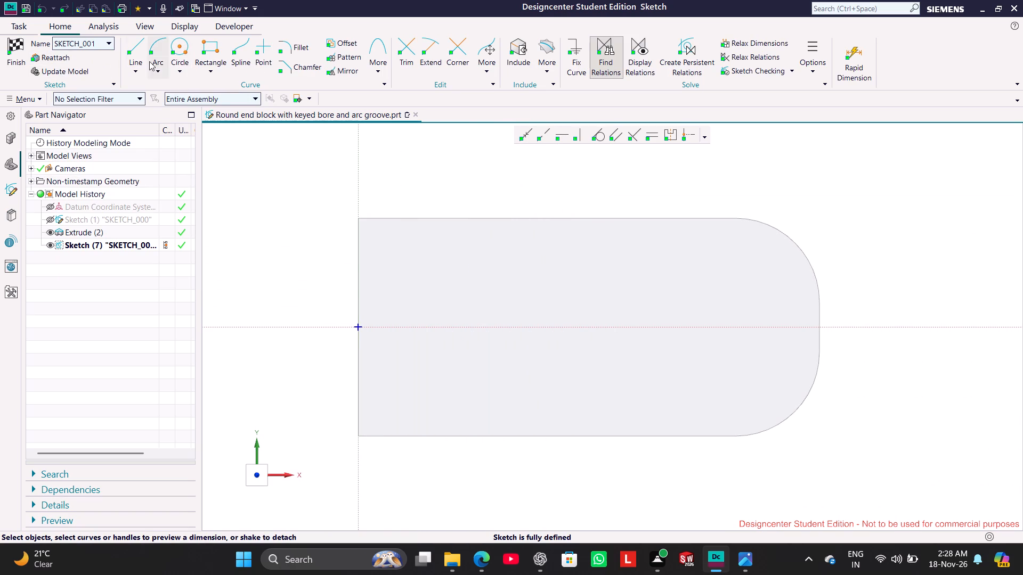
Include the short straight edge at the block's rounded end as reference geometry in the sketch.
{"action": "left_click", "coordinate": [132, 50]}
{"action": "left_click", "coordinate": [217, 290]}
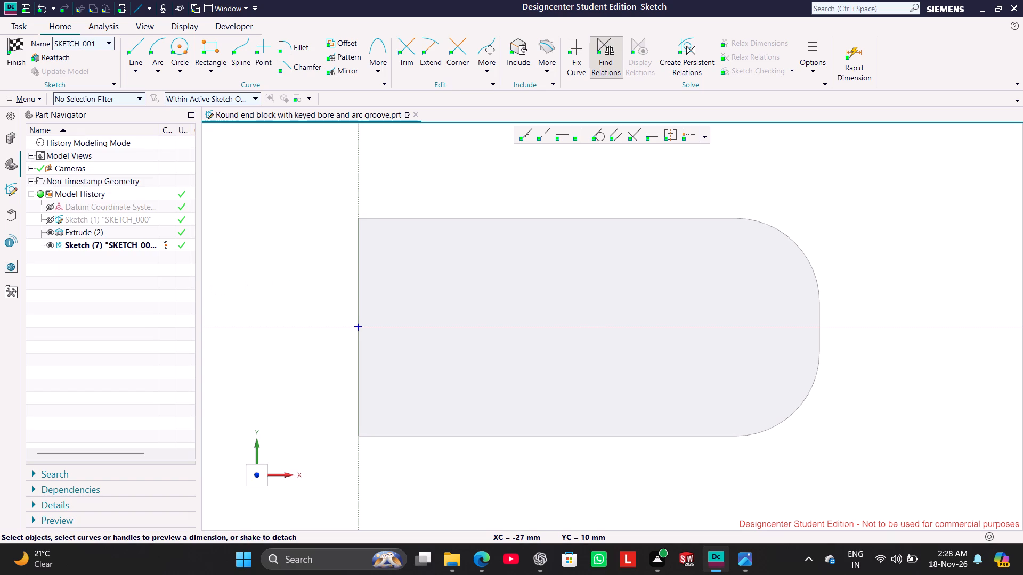
{"action": "left_click", "coordinate": [750, 552]}
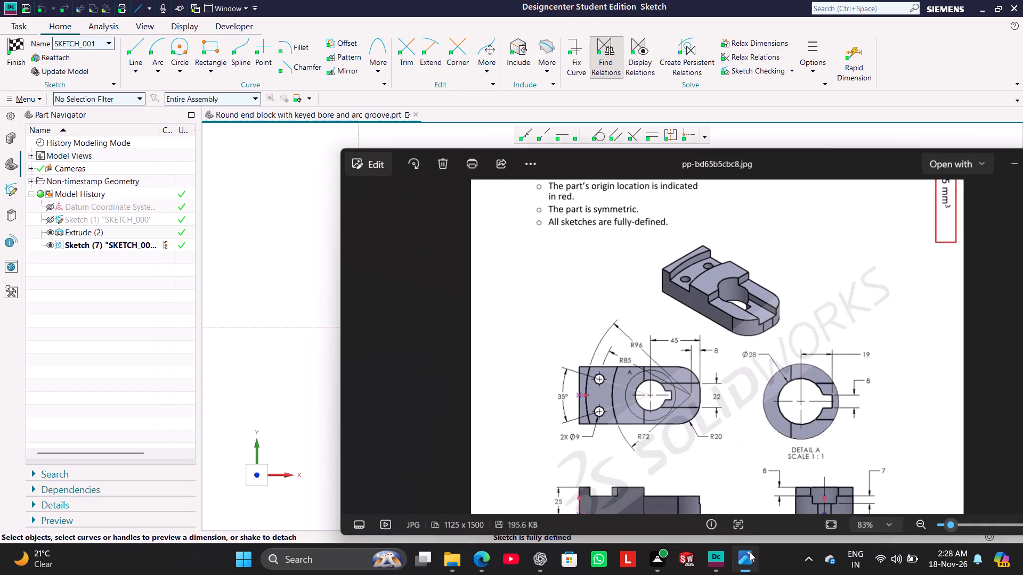
{"action": "left_click", "coordinate": [750, 552]}
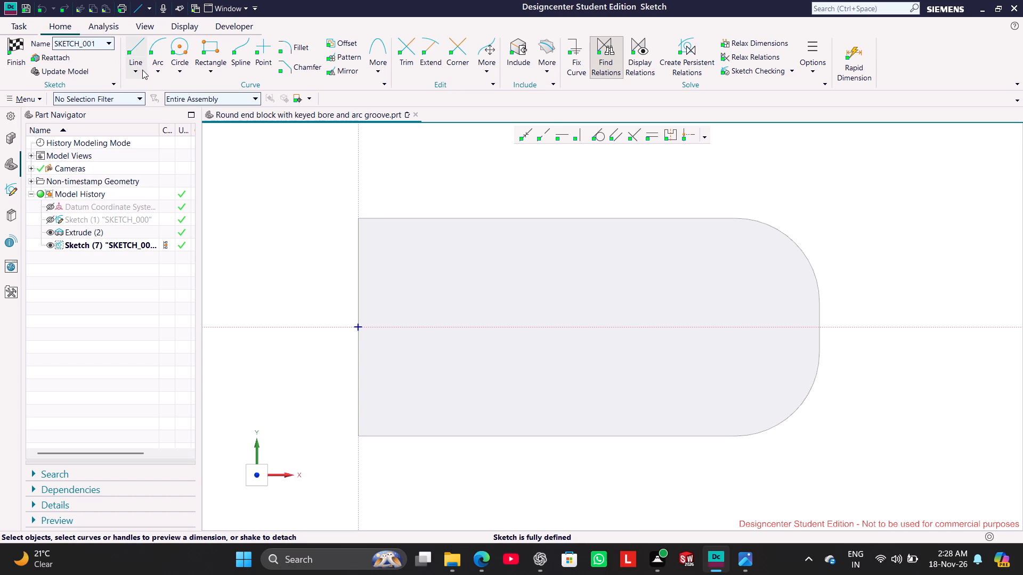
{"action": "left_click", "coordinate": [138, 54]}
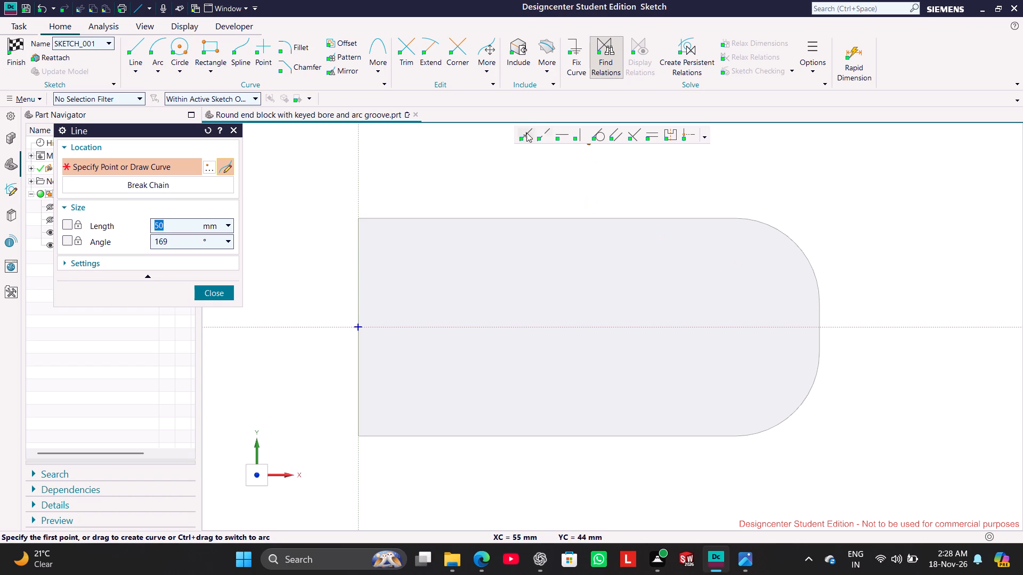
{"action": "left_click", "coordinate": [528, 57]}
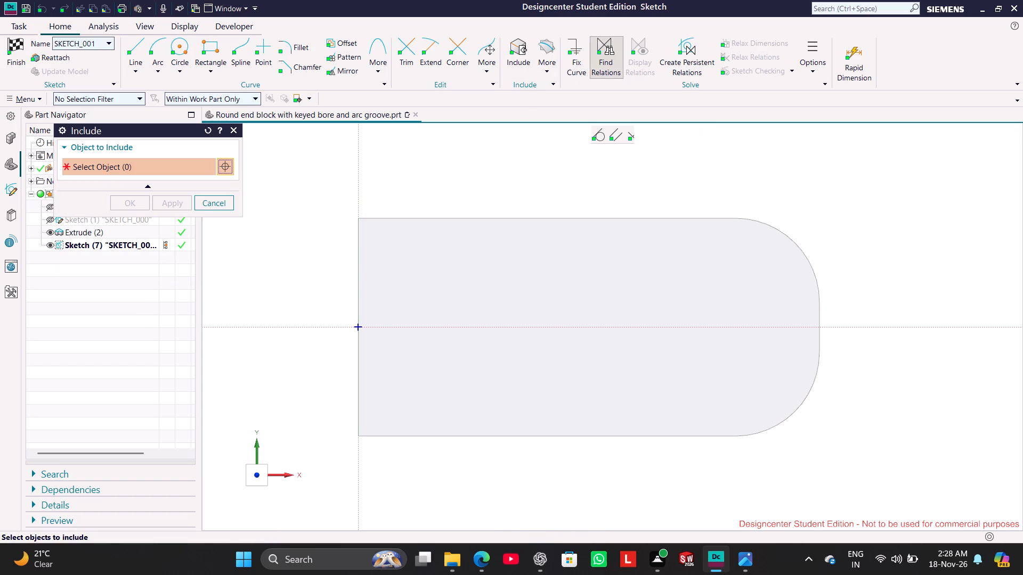
{"action": "left_click", "coordinate": [825, 322]}
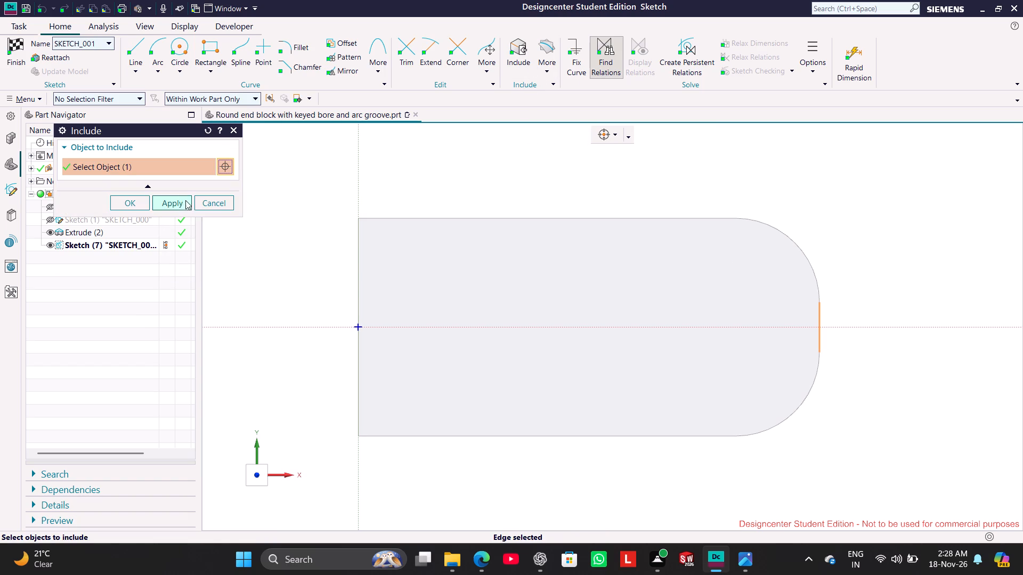
{"action": "left_click", "coordinate": [181, 202]}
{"action": "left_click", "coordinate": [426, 168]}
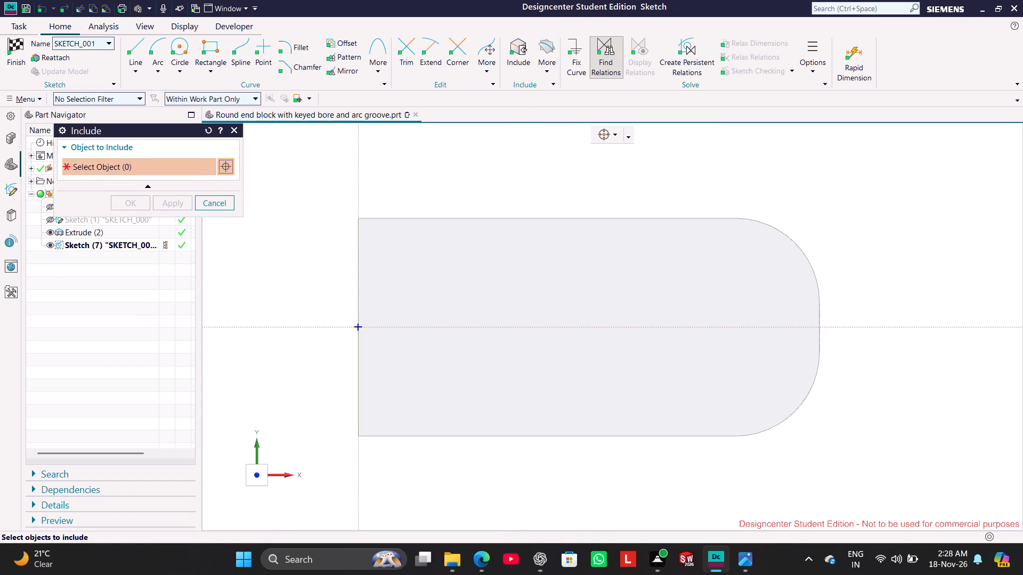
{"action": "left_click", "coordinate": [233, 200]}
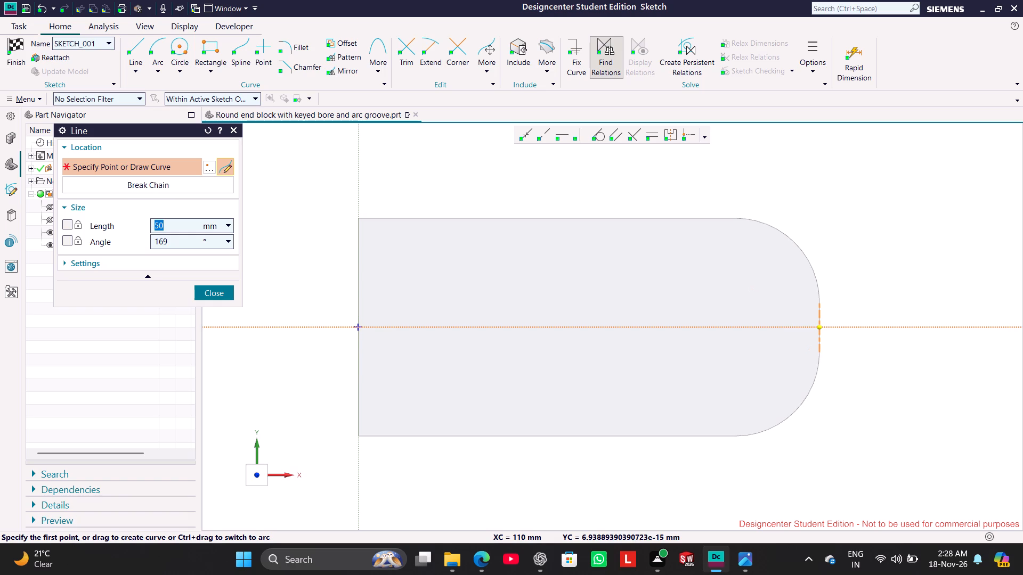
Draw a horizontal line about 47 mm long from the included end edge's midpoint inward along the block's centreline.
{"action": "left_click", "coordinate": [821, 330]}
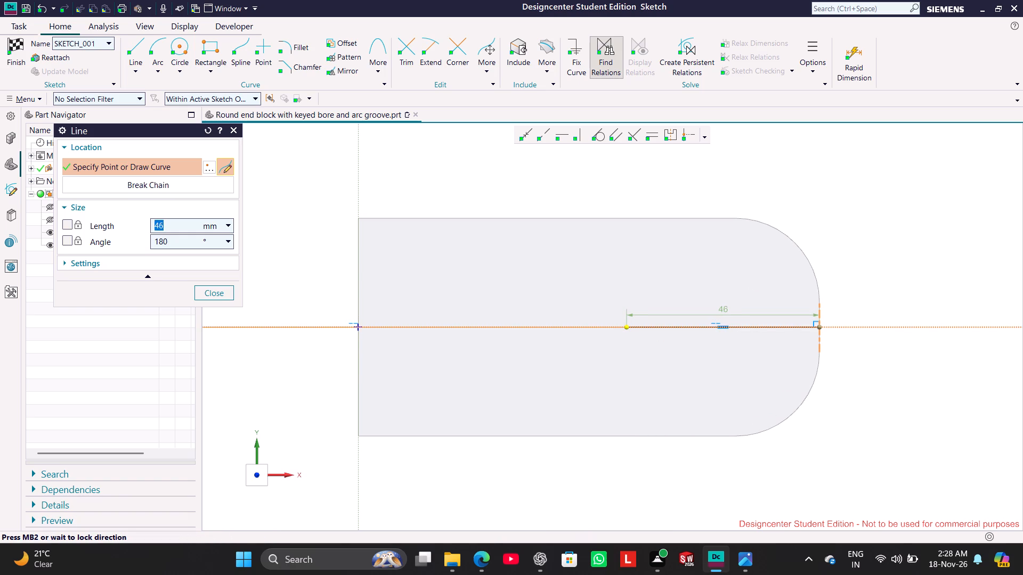
{"action": "left_click", "coordinate": [624, 331]}
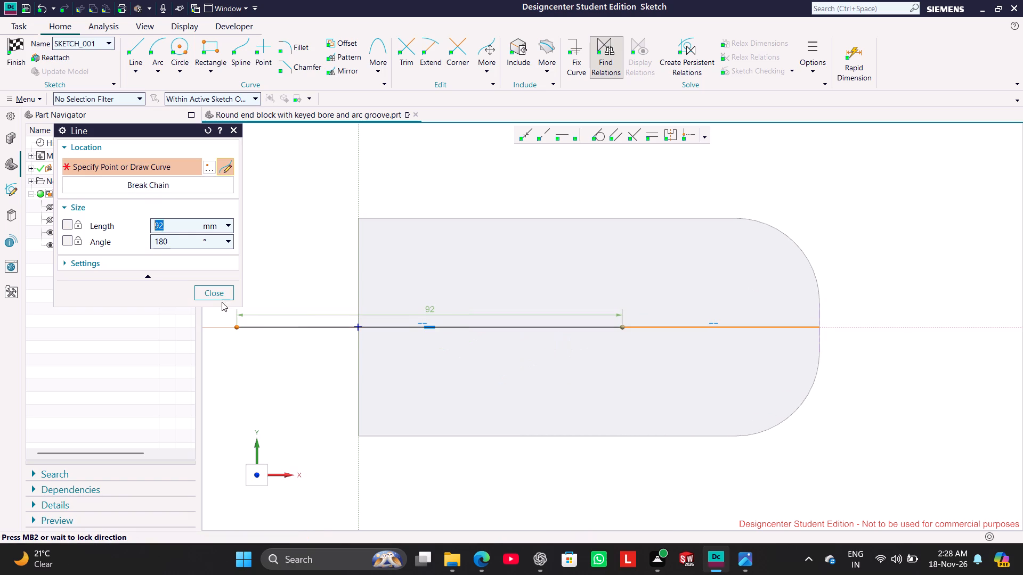
{"action": "left_click", "coordinate": [218, 290]}
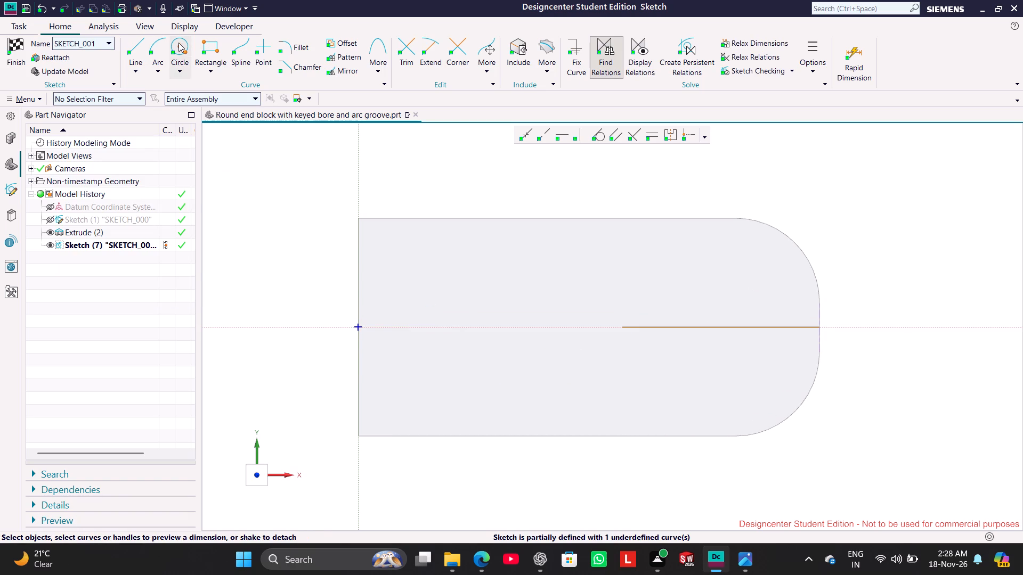
Sketch a circle about 33 mm in diameter centred on the inner end of the horizontal line.
{"action": "left_click", "coordinate": [178, 43]}
{"action": "left_click", "coordinate": [628, 323]}
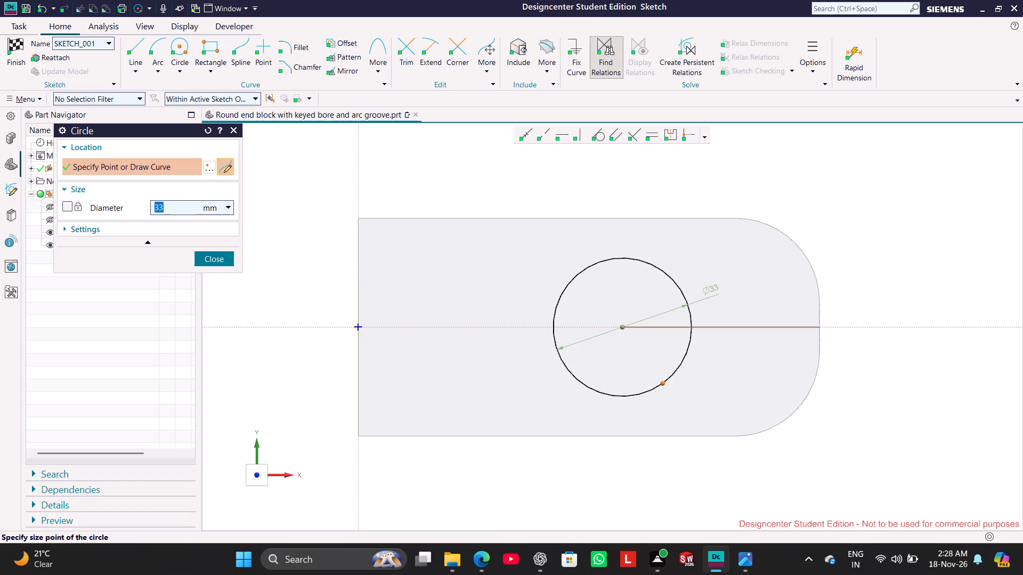
{"action": "left_click", "coordinate": [662, 383]}
{"action": "left_click", "coordinate": [222, 261]}
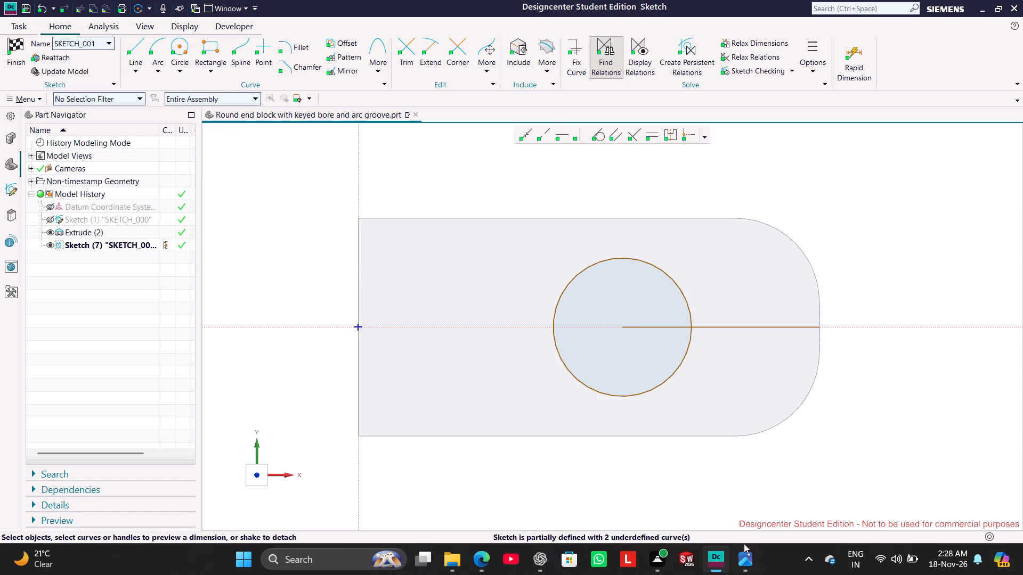
Check the reference drawing and set the horizontal line's length to 45 mm.
{"action": "left_click", "coordinate": [746, 554]}
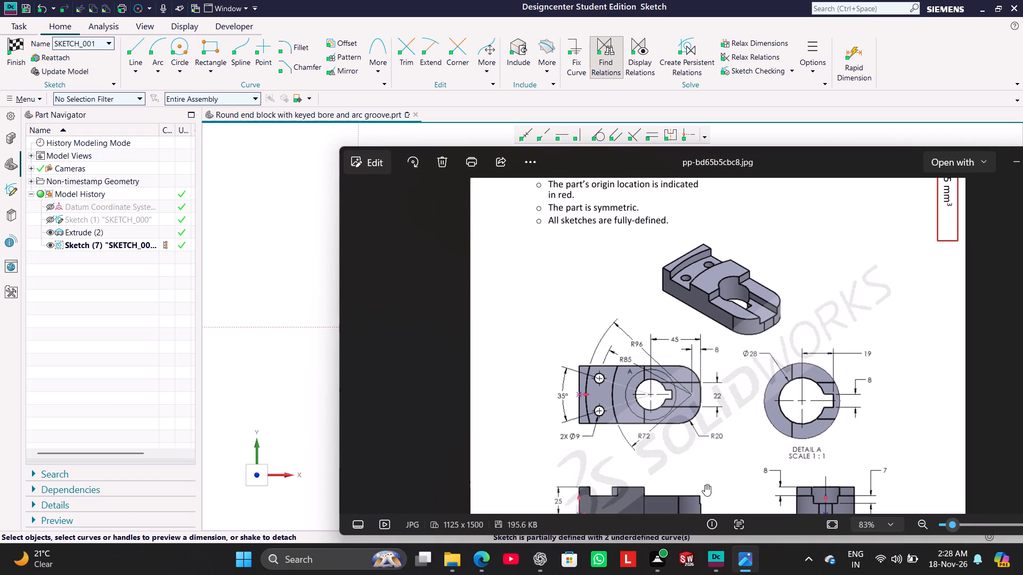
{"action": "scroll", "coordinate": [673, 407], "scroll_direction": "up", "scroll_amount": 5}
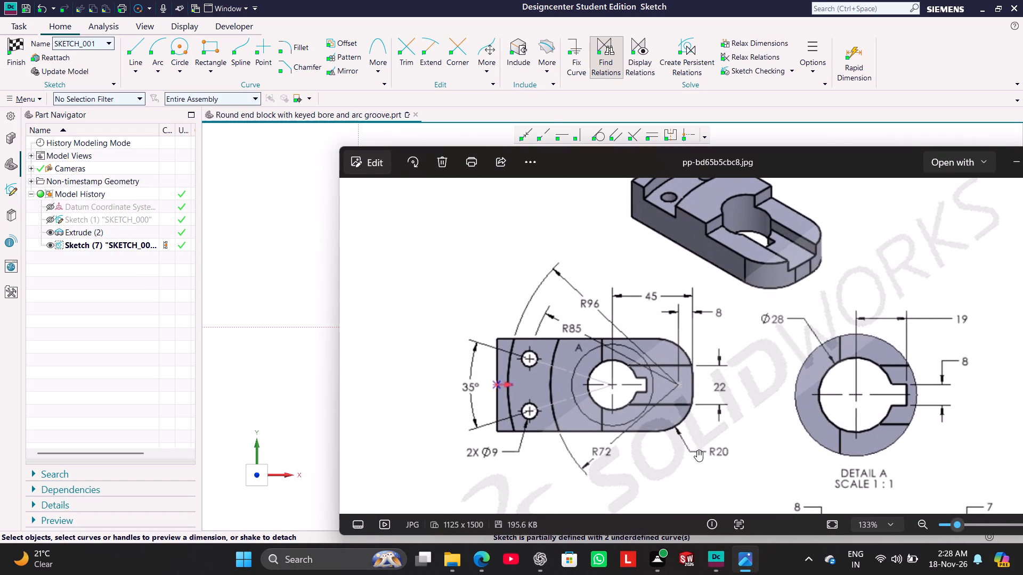
{"action": "left_click", "coordinate": [749, 561]}
{"action": "left_click", "coordinate": [722, 329]}
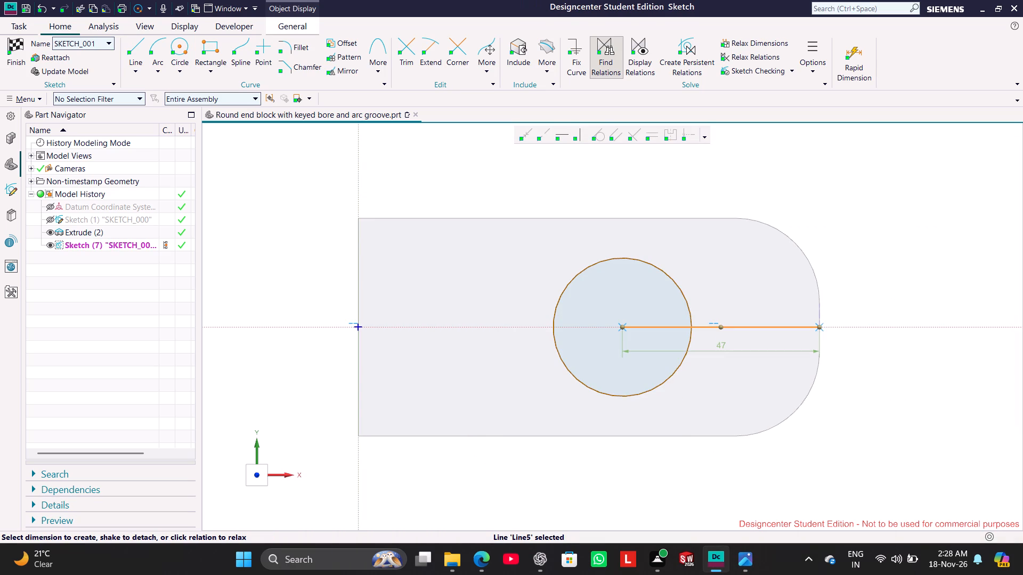
{"action": "double_click", "coordinate": [721, 346]}
{"action": "type", "text": "45"}
{"action": "key", "text": "Return"}
{"action": "double_click", "coordinate": [676, 276]}
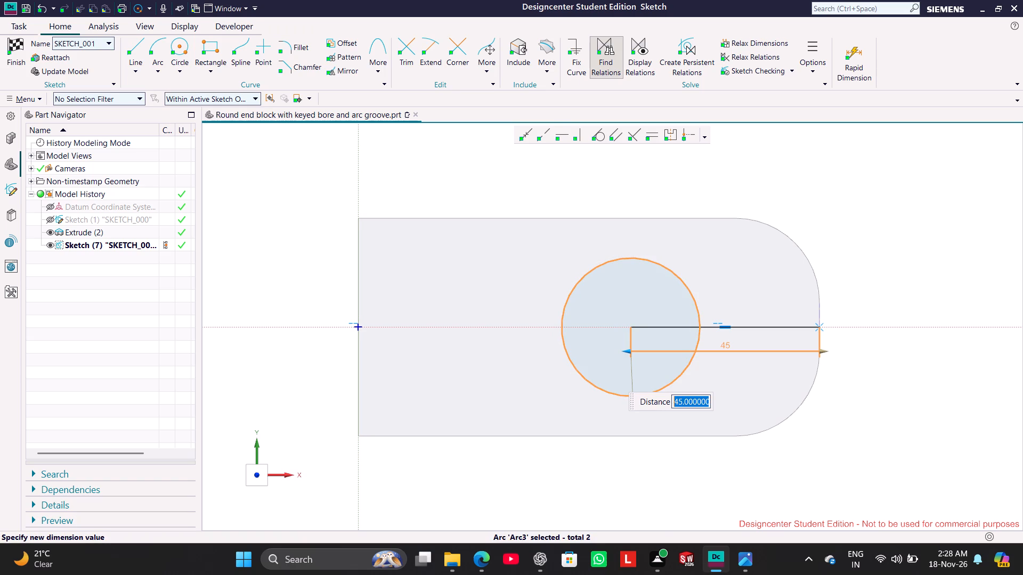
{"action": "left_click", "coordinate": [713, 262]}
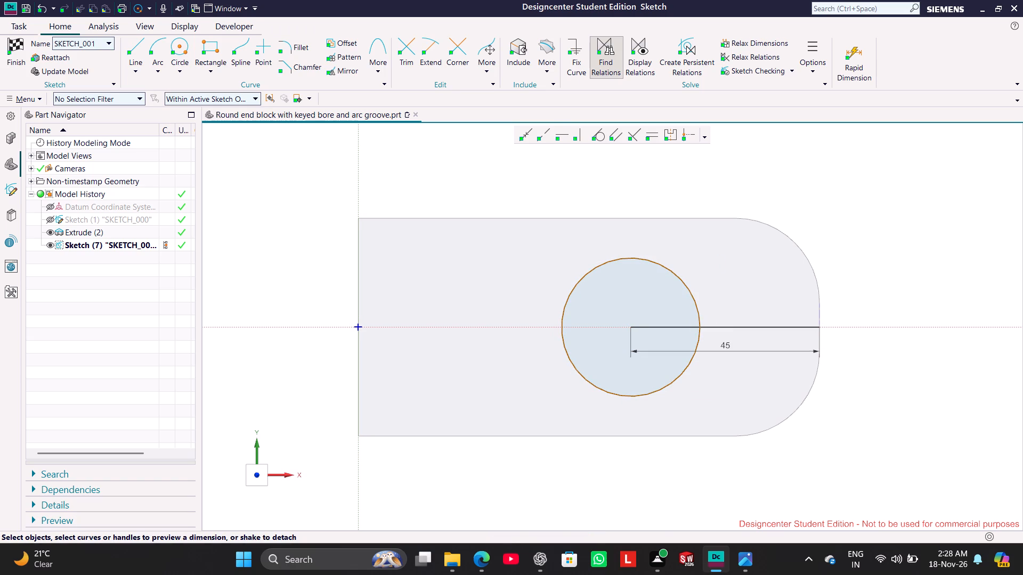
Set the circle's diameter to 28 mm.
{"action": "left_click", "coordinate": [670, 268]}
{"action": "double_click", "coordinate": [725, 291]}
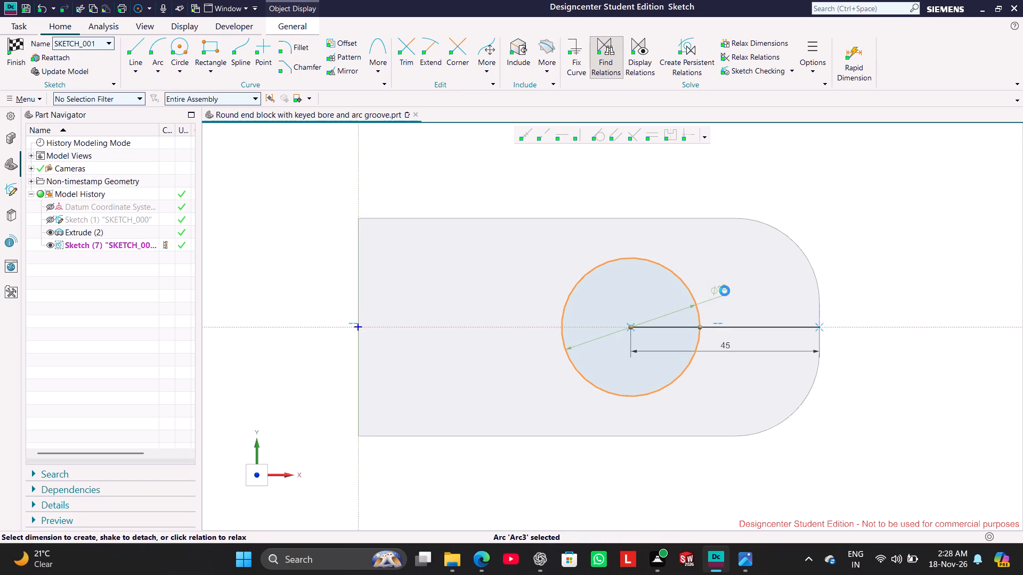
{"action": "key", "text": "2"}
{"action": "key", "text": "8"}
{"action": "key", "text": "Return"}
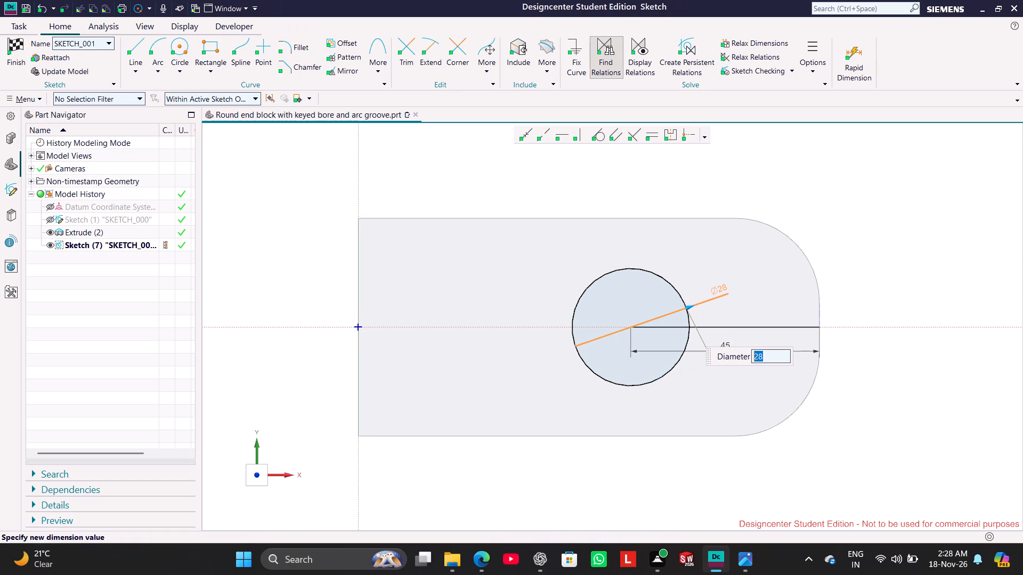
{"action": "left_click", "coordinate": [888, 242]}
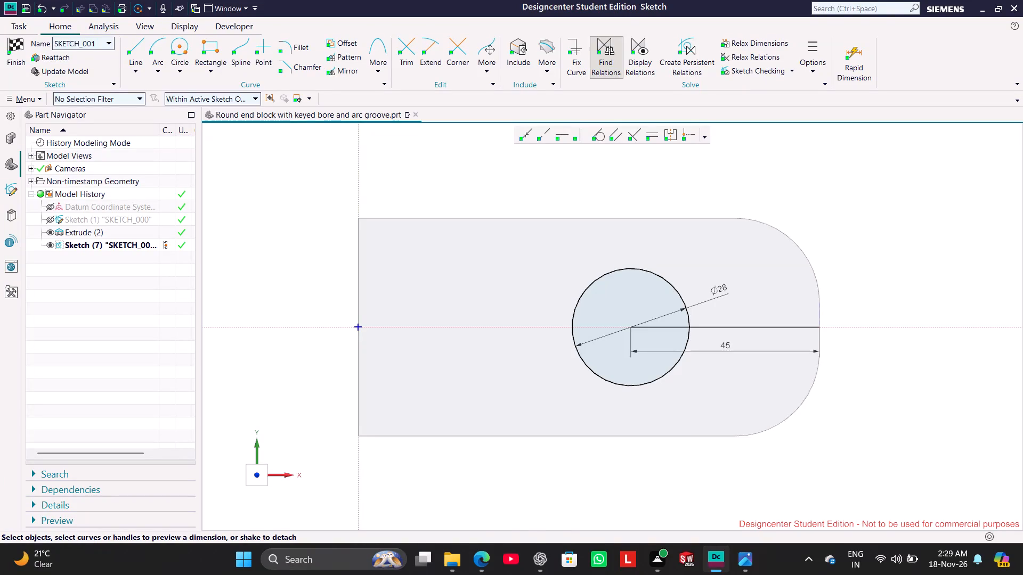
Convert the 45 mm horizontal line to a reference line.
{"action": "right_click", "coordinate": [795, 328]}
{"action": "left_click", "coordinate": [807, 321]}
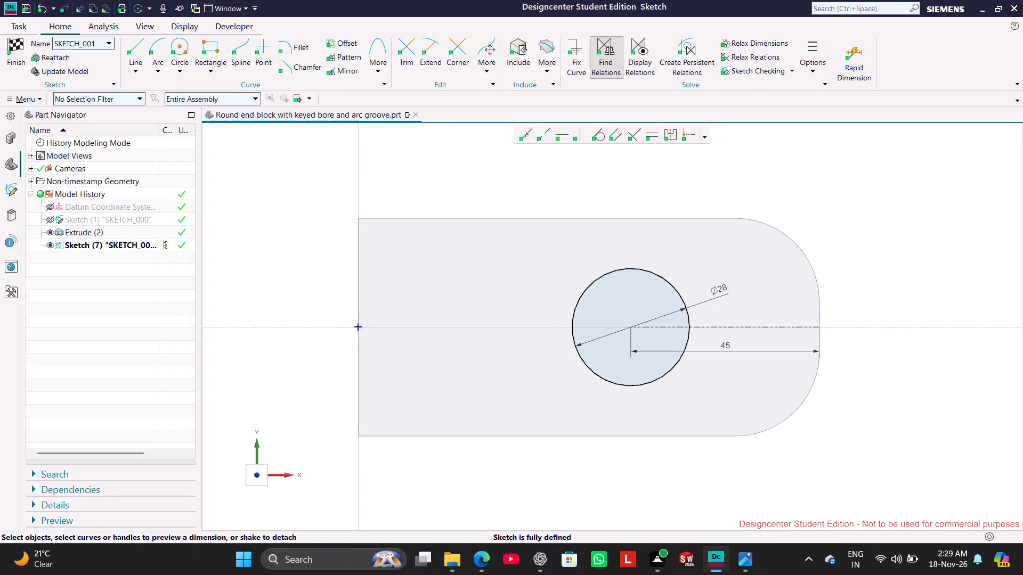
Sketch the keyway rectangle, about 8.8 mm wide and 6.5 mm high, starting on the bore circle and spanning the centreline.
{"action": "left_click", "coordinate": [744, 556]}
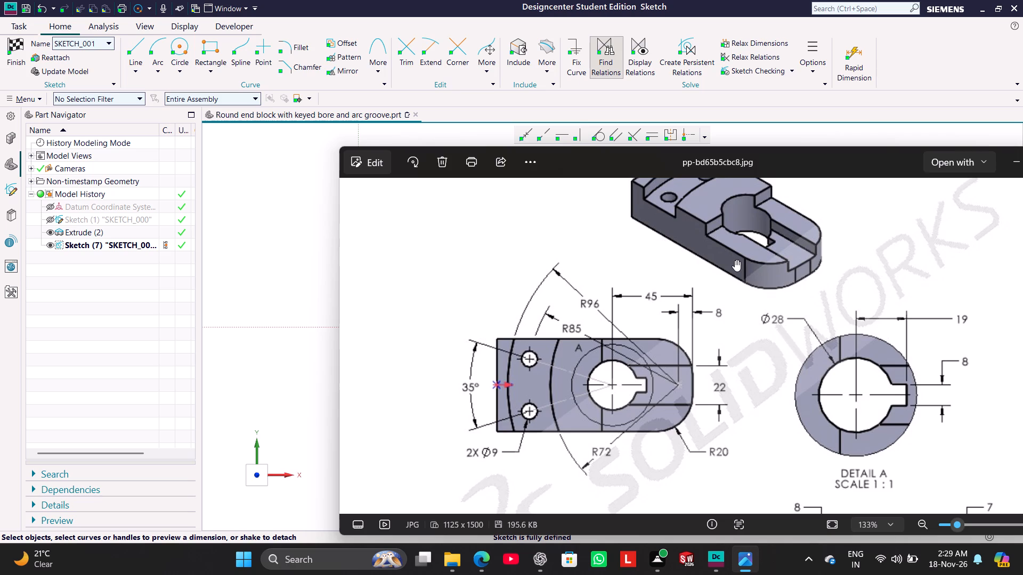
{"action": "left_click", "coordinate": [744, 559]}
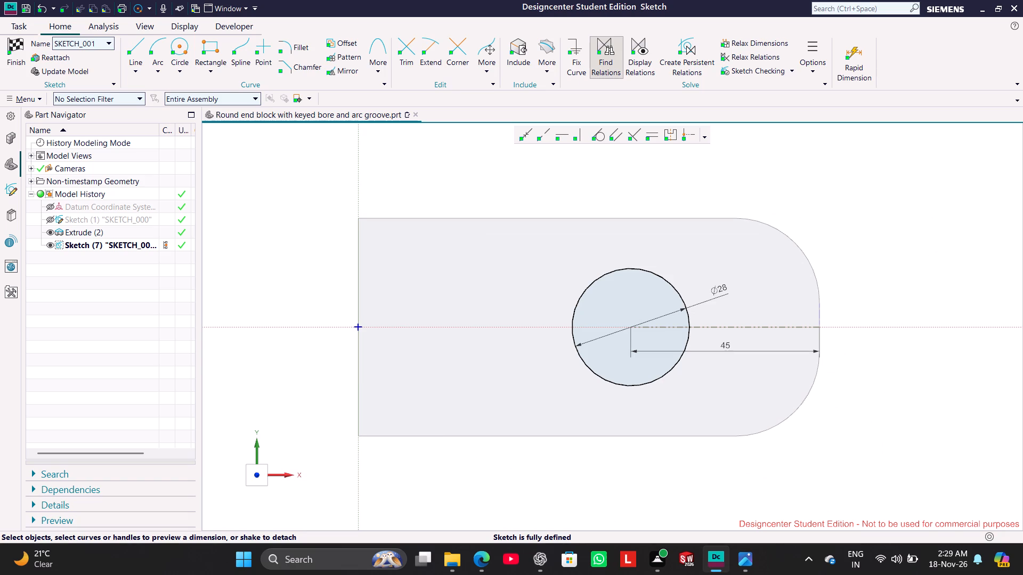
{"action": "left_click", "coordinate": [210, 48]}
{"action": "scroll", "coordinate": [715, 328], "scroll_direction": "up", "scroll_amount": 4}
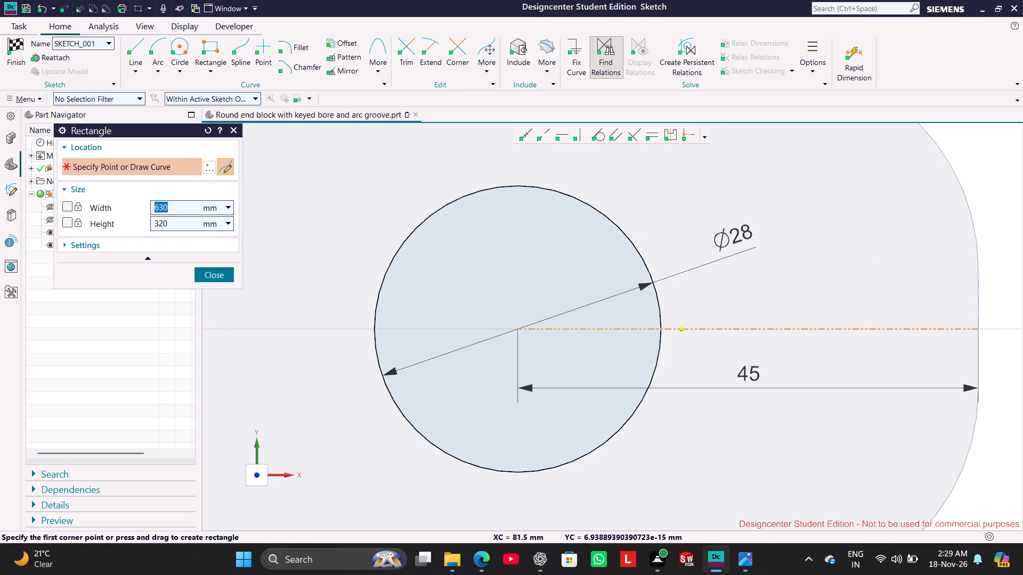
{"action": "left_click", "coordinate": [659, 295]}
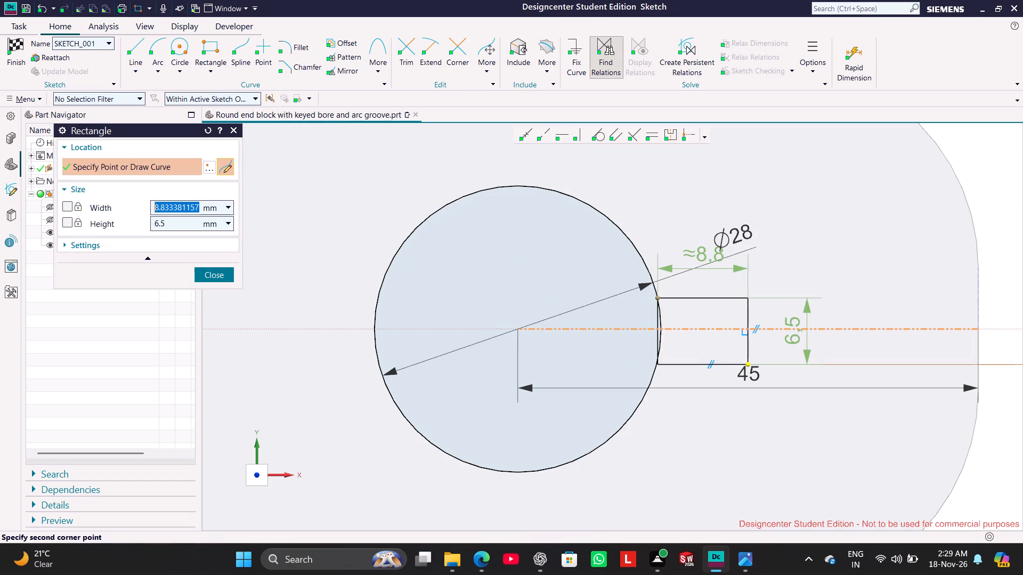
{"action": "left_click", "coordinate": [744, 367]}
{"action": "left_click", "coordinate": [215, 278]}
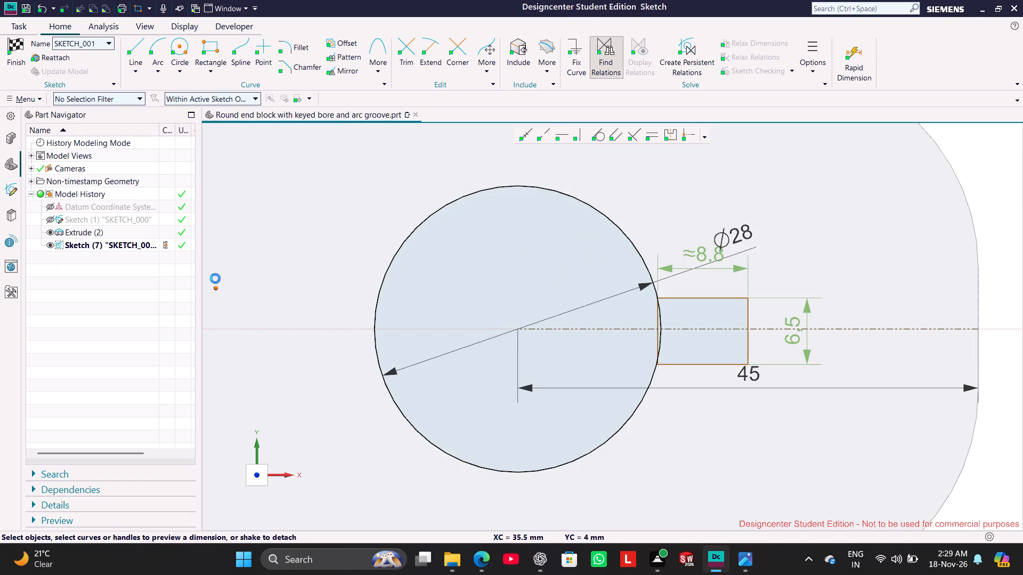
Make the midpoint of the keyway rectangle's outer vertical edge coincident with the reference centreline.
{"action": "scroll", "coordinate": [761, 343], "scroll_direction": "up", "scroll_amount": 3}
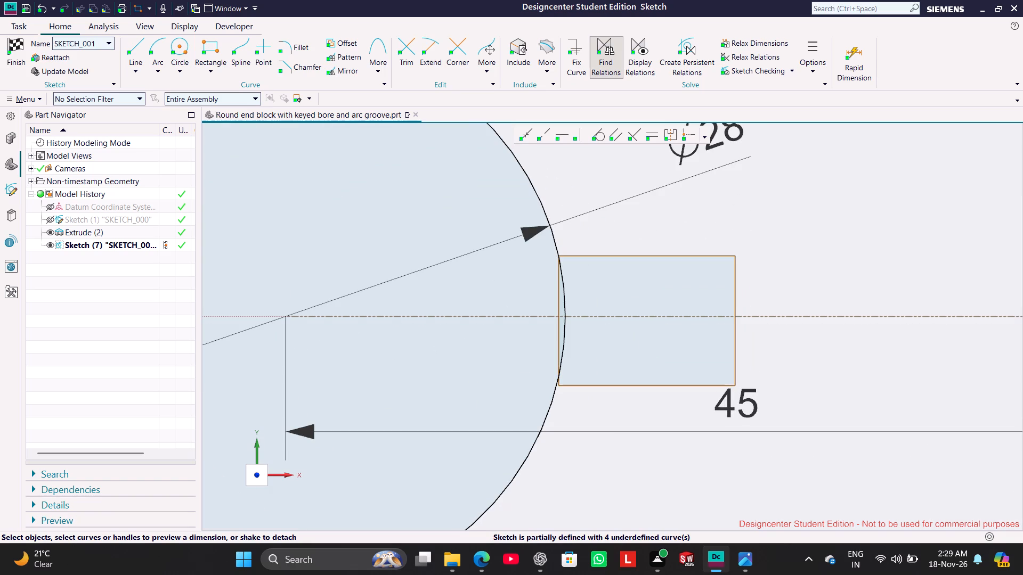
{"action": "left_click", "coordinate": [533, 141]}
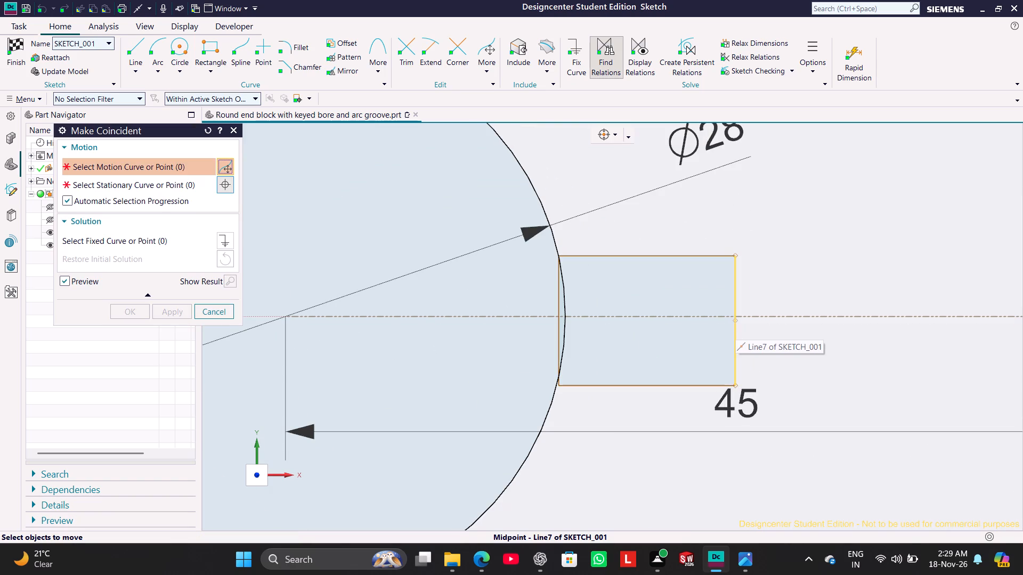
{"action": "scroll", "coordinate": [745, 326], "scroll_direction": "up", "scroll_amount": 3}
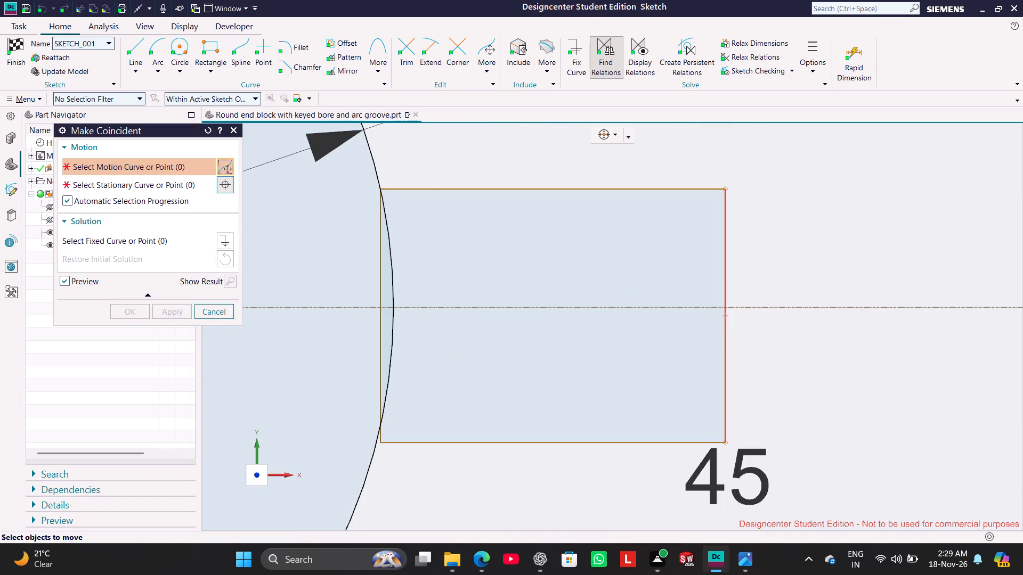
{"action": "left_click", "coordinate": [726, 315]}
{"action": "left_click", "coordinate": [742, 310]}
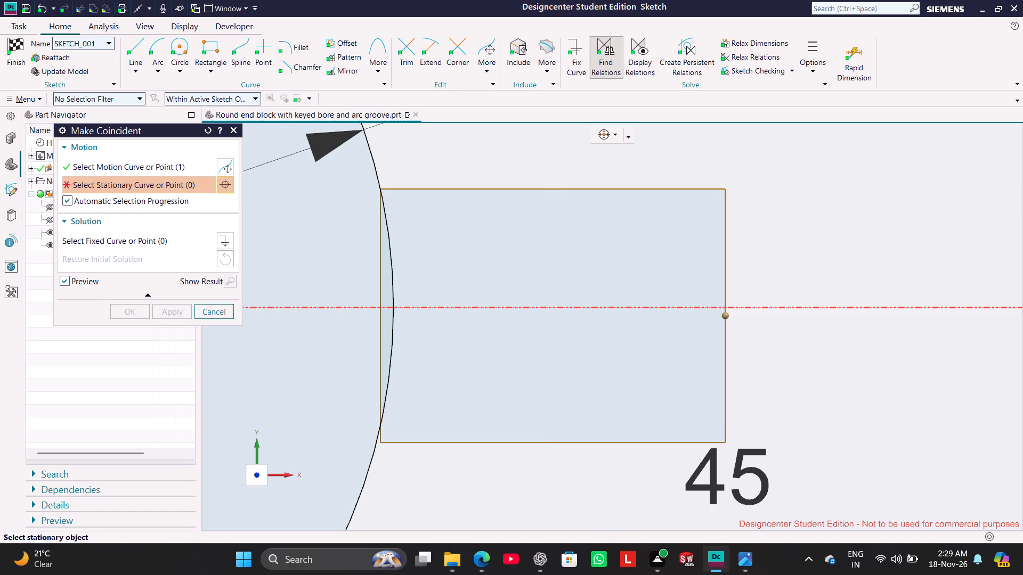
{"action": "left_click", "coordinate": [183, 311]}
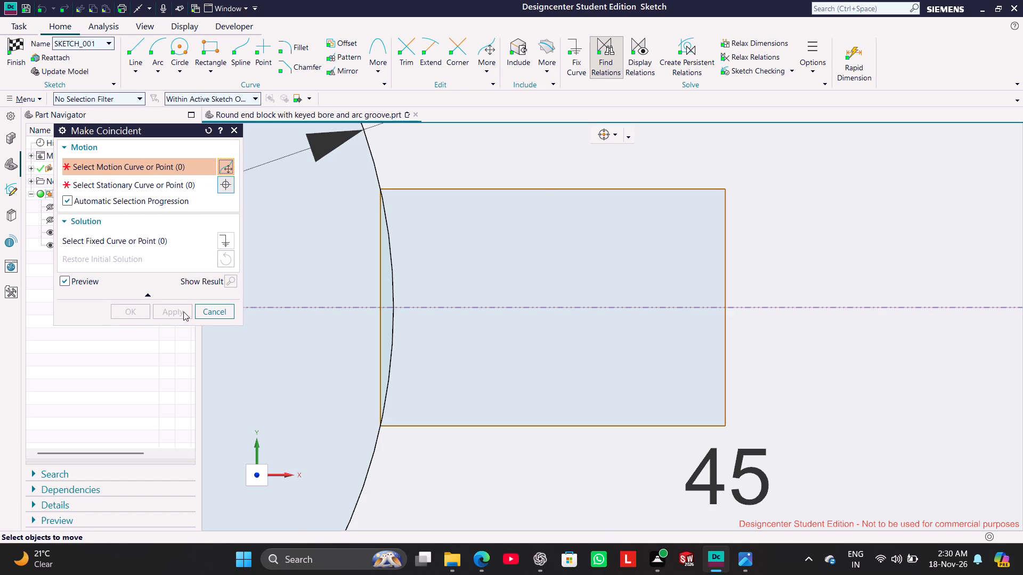
{"action": "left_click", "coordinate": [214, 309]}
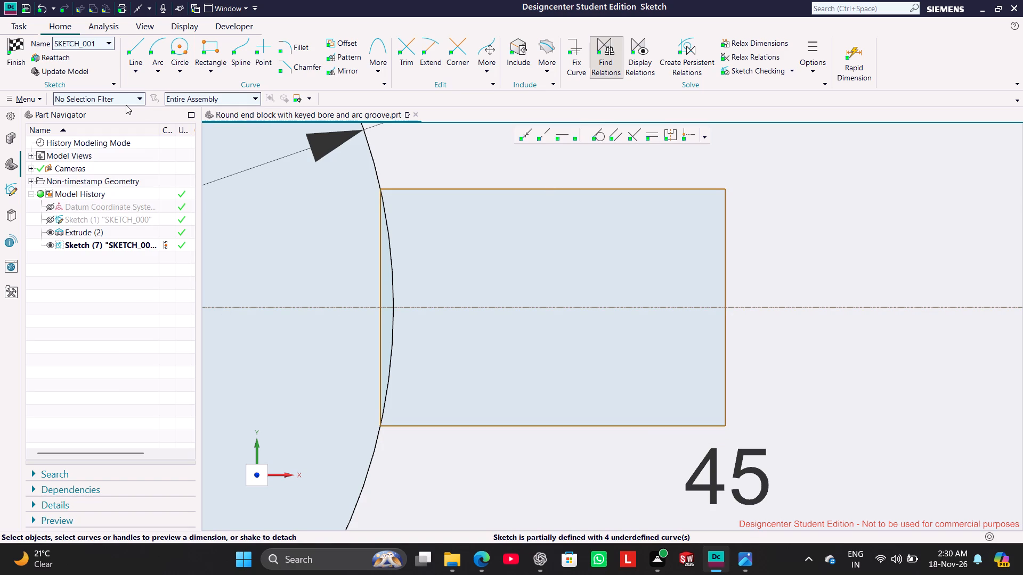
Set the length of the keyway rectangle's outer vertical edge to 8 mm.
{"action": "left_click", "coordinate": [729, 265]}
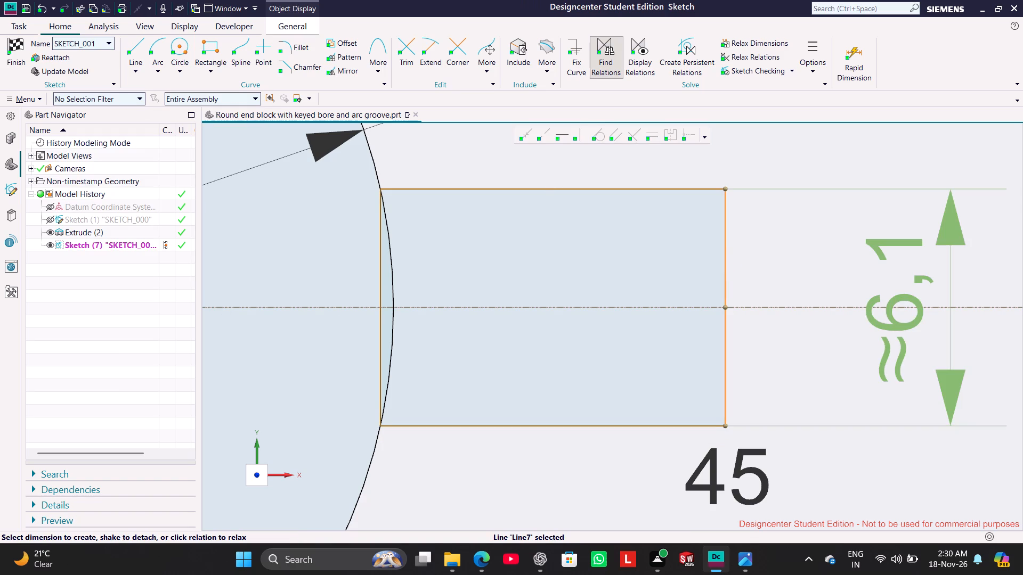
{"action": "double_click", "coordinate": [888, 302]}
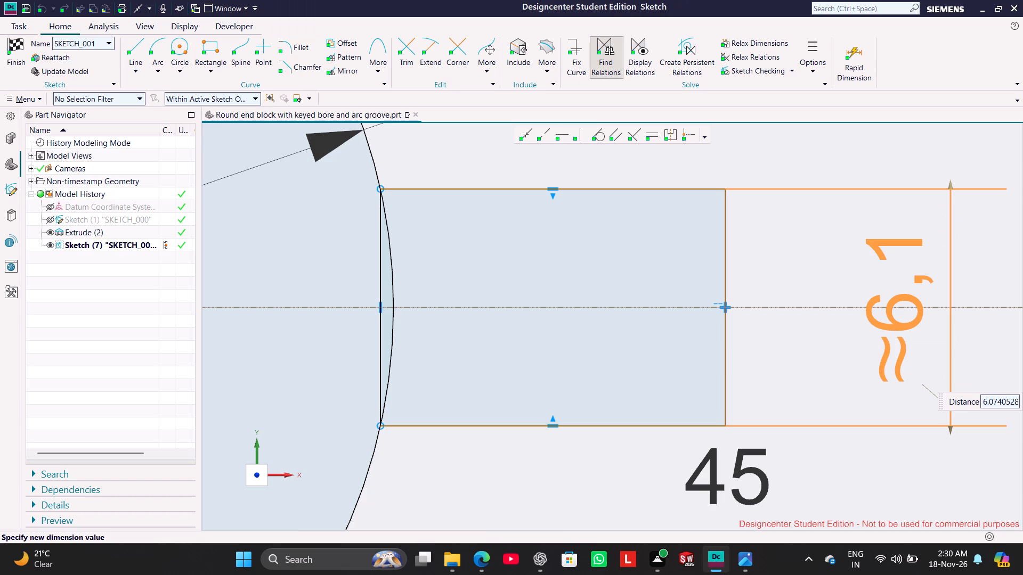
{"action": "key", "text": "8"}
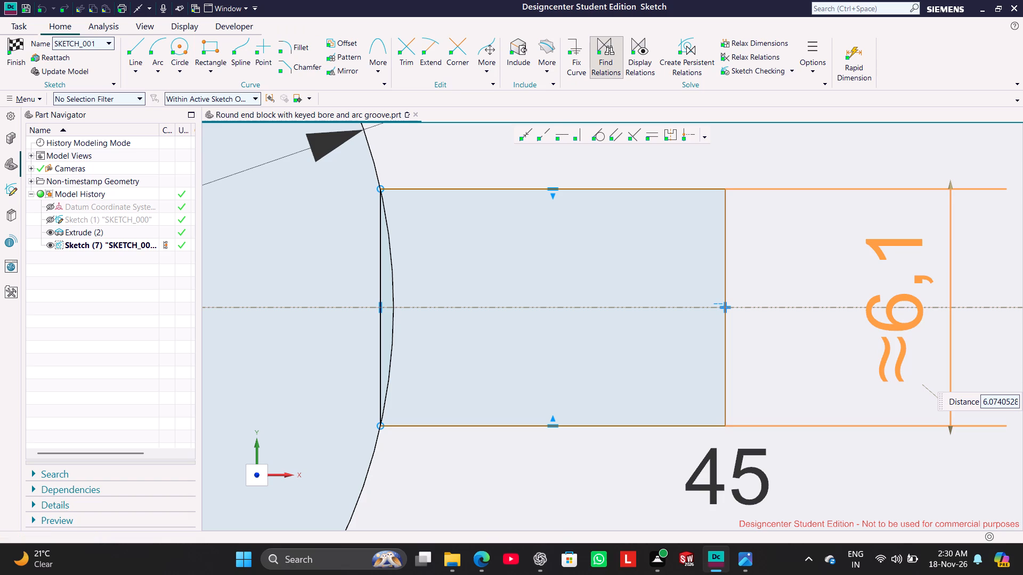
{"action": "left_click", "coordinate": [1004, 397]}
{"action": "double_click", "coordinate": [1005, 398]}
{"action": "double_click", "coordinate": [1005, 402]}
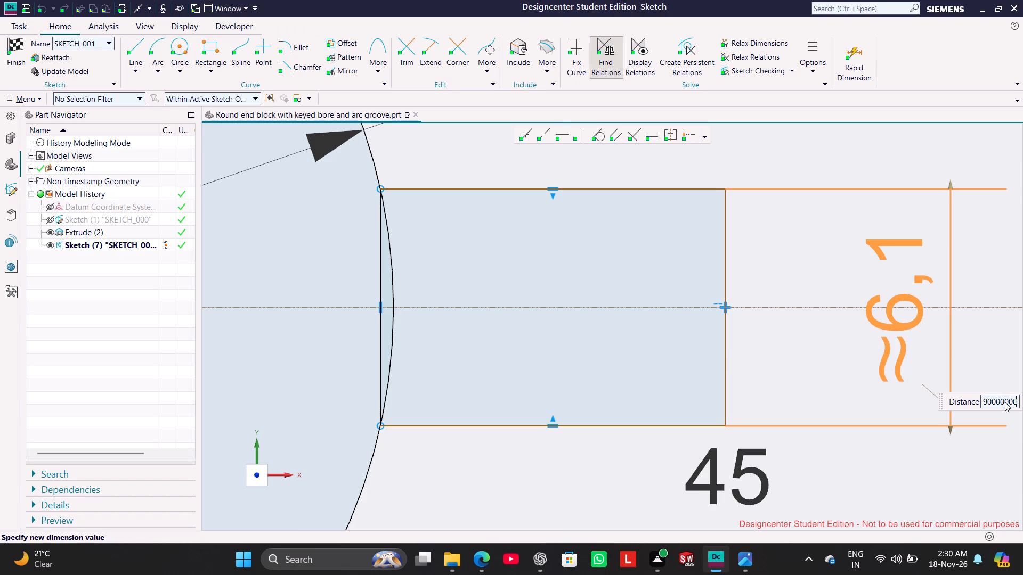
{"action": "key", "text": "8"}
{"action": "key", "text": "Return"}
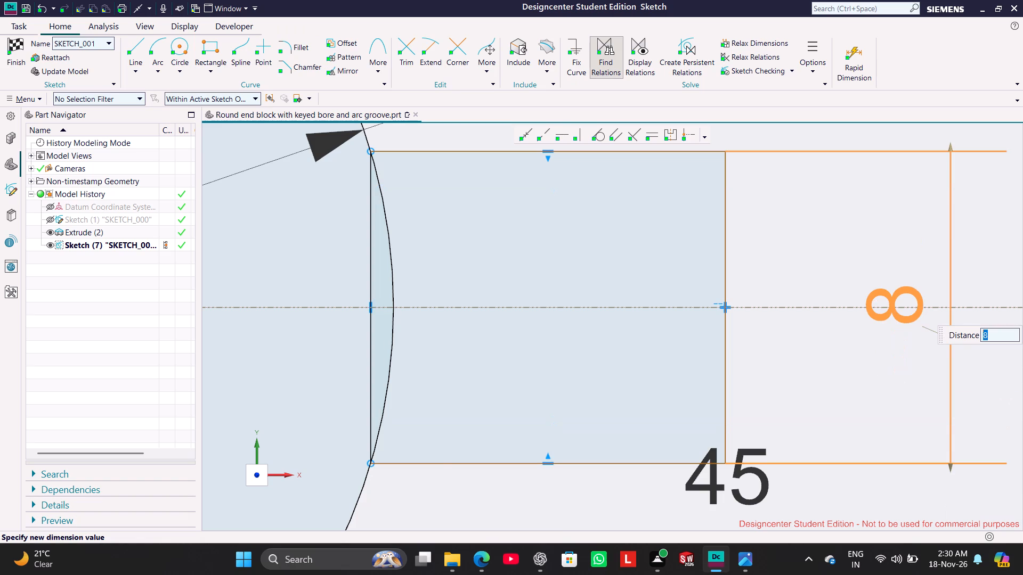
{"action": "scroll", "coordinate": [847, 314], "scroll_direction": "down", "scroll_amount": 6}
{"action": "left_click", "coordinate": [831, 407]}
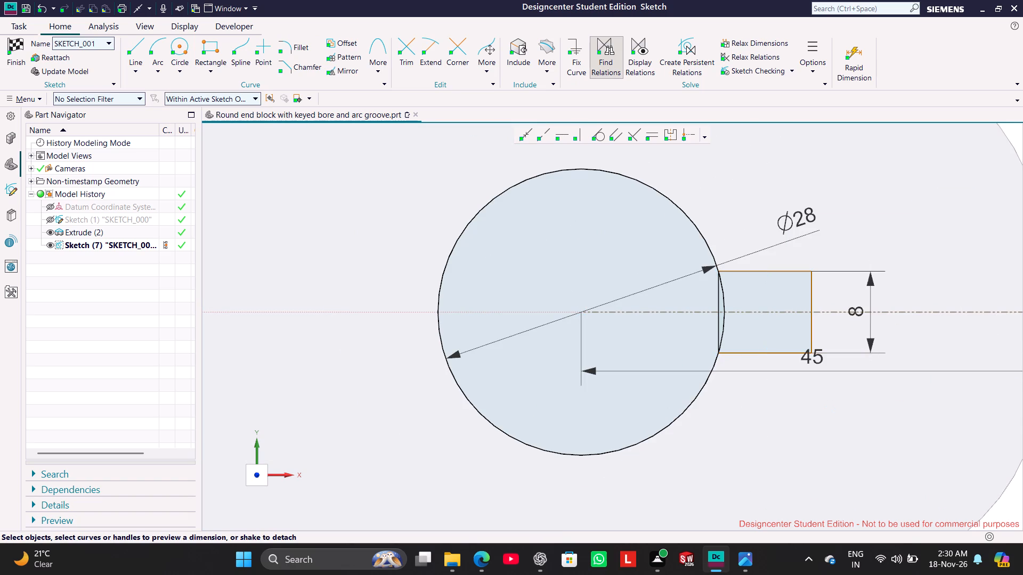
Dimension the horizontal distance from the bore centre to the keyway's outer vertical edge, placing the dimension above the keyway.
{"action": "left_click", "coordinate": [746, 574]}
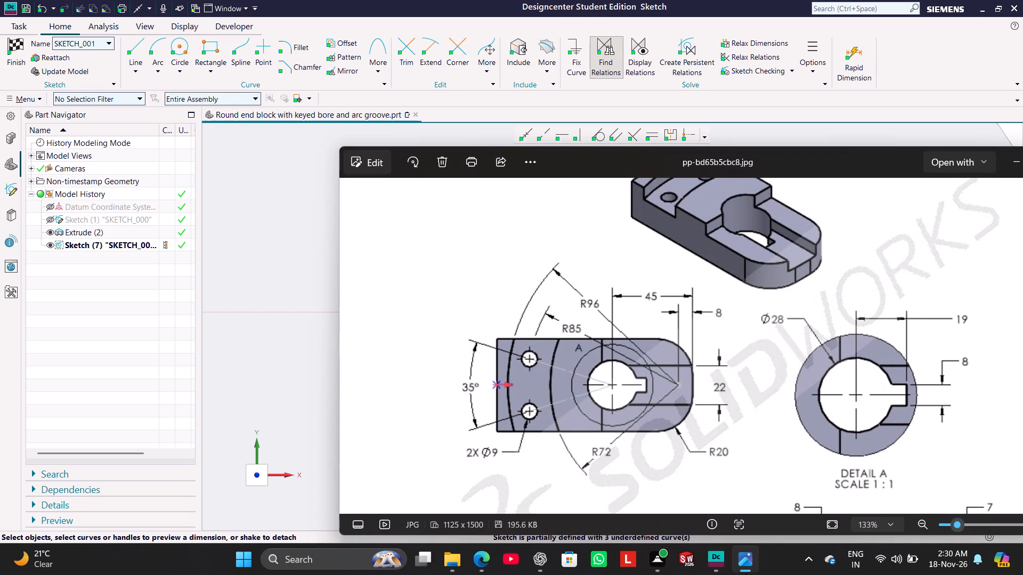
{"action": "left_click", "coordinate": [746, 574]}
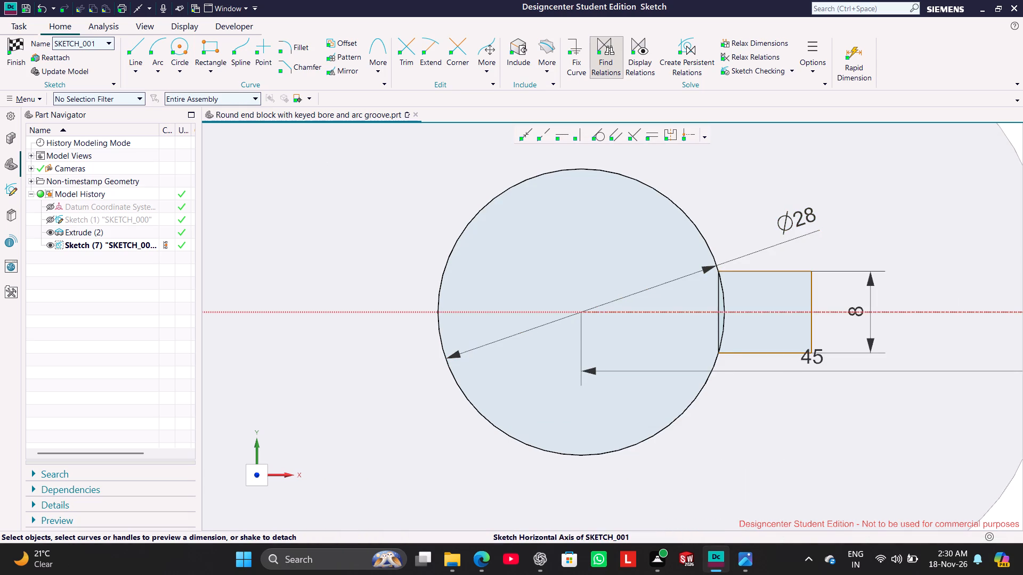
{"action": "left_click", "coordinate": [580, 325]}
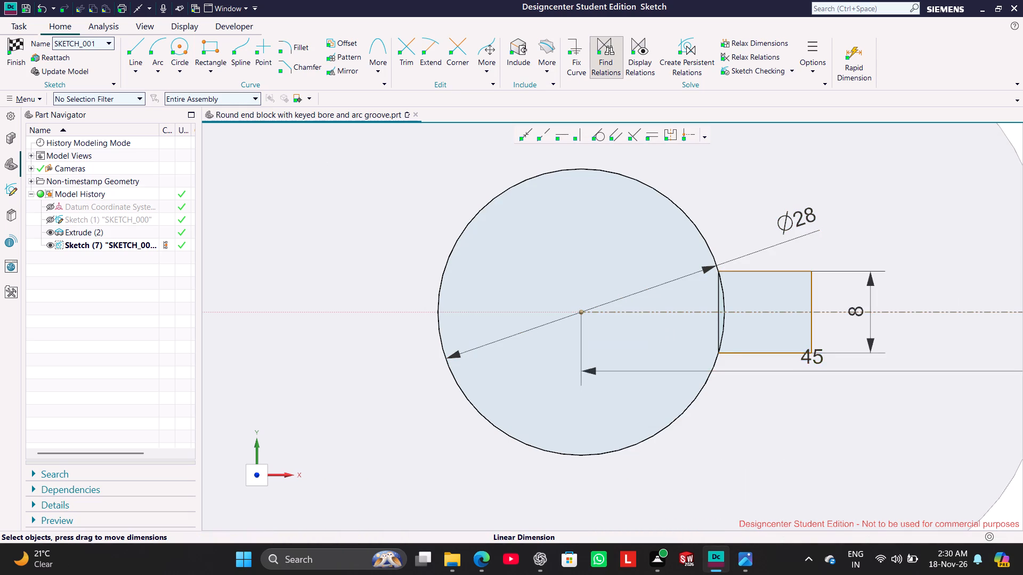
{"action": "left_click", "coordinate": [813, 301]}
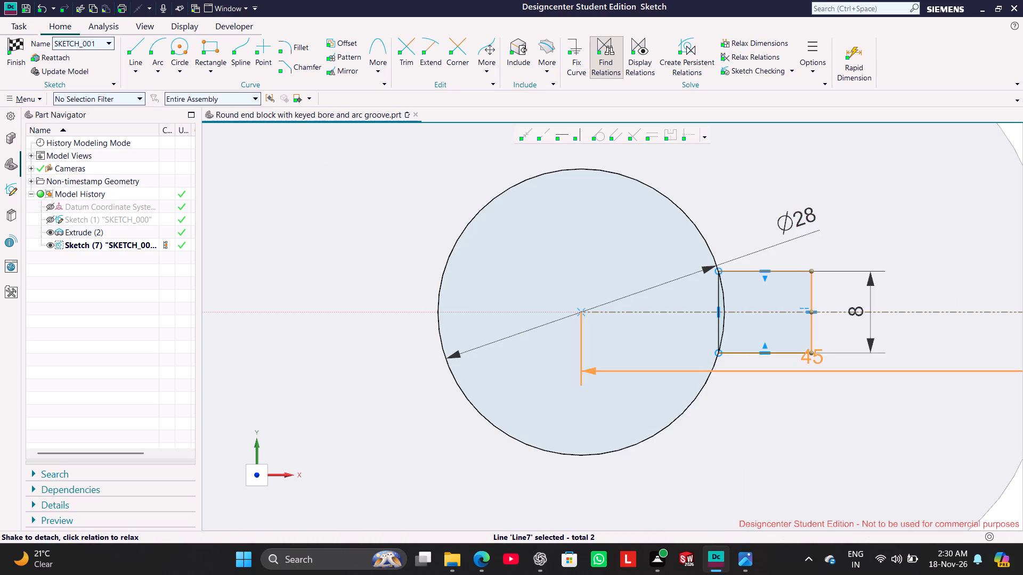
{"action": "left_click", "coordinate": [730, 190]}
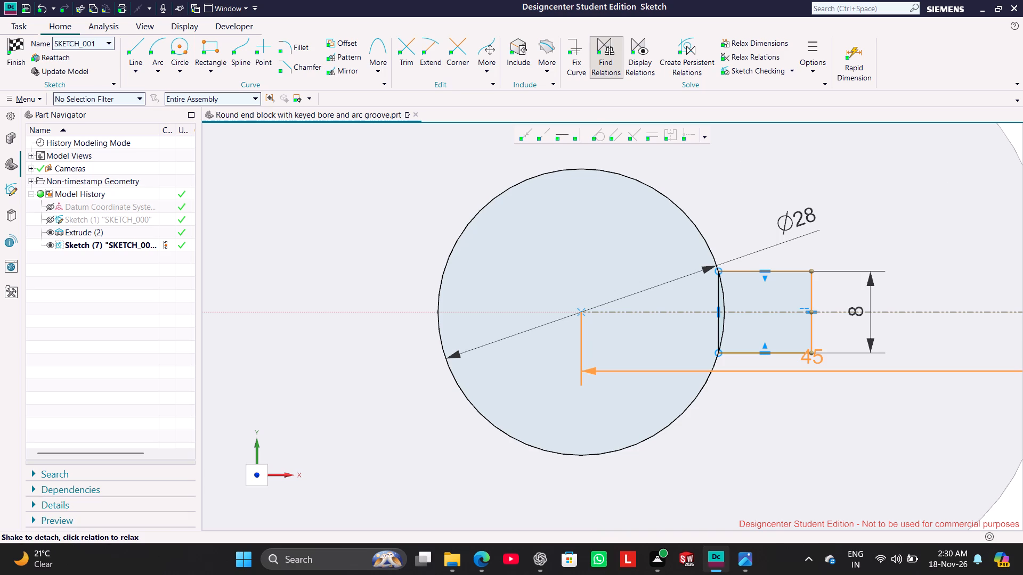
{"action": "left_click", "coordinate": [858, 60]}
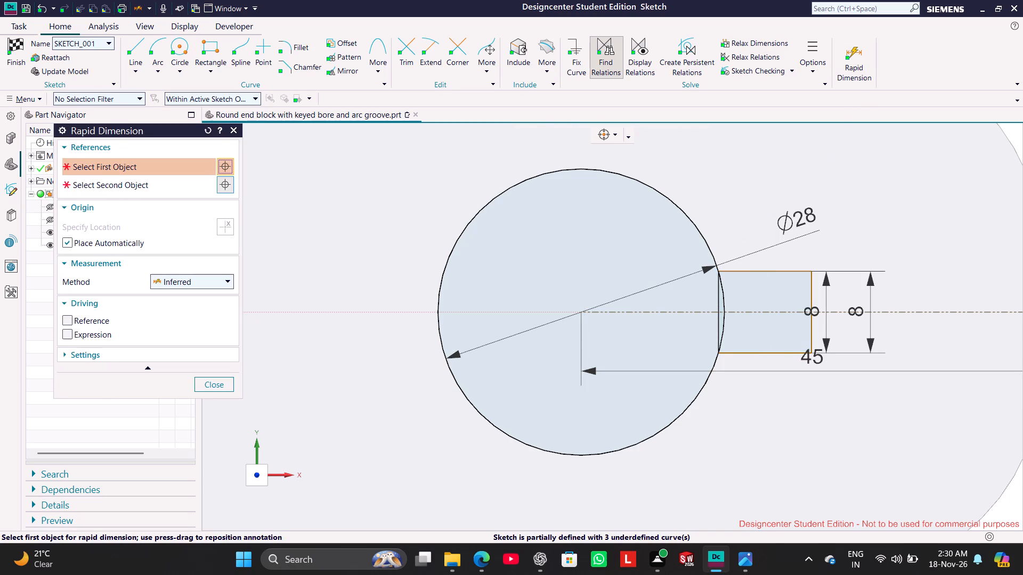
{"action": "left_click", "coordinate": [581, 313]}
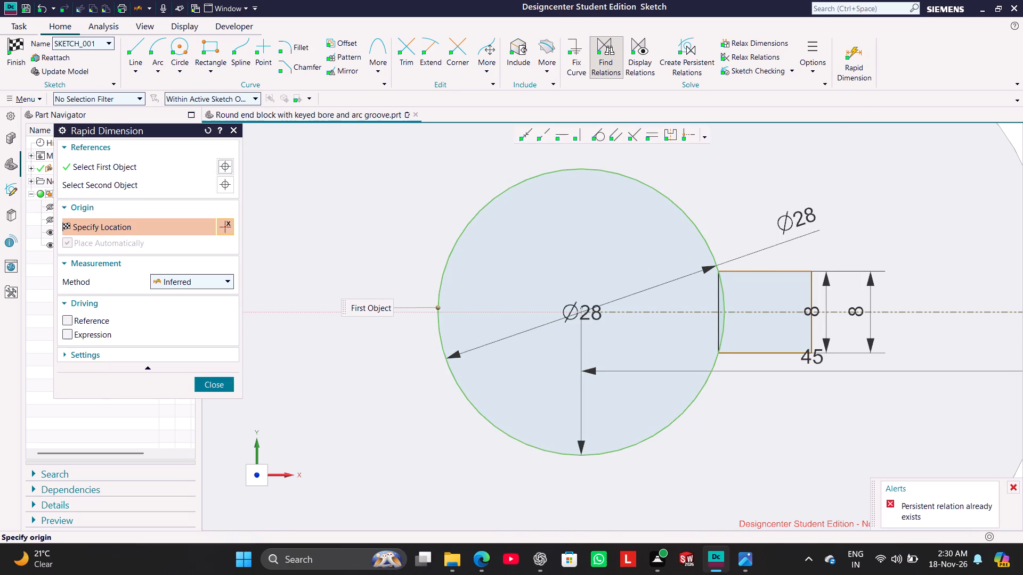
{"action": "left_click", "coordinate": [806, 294]}
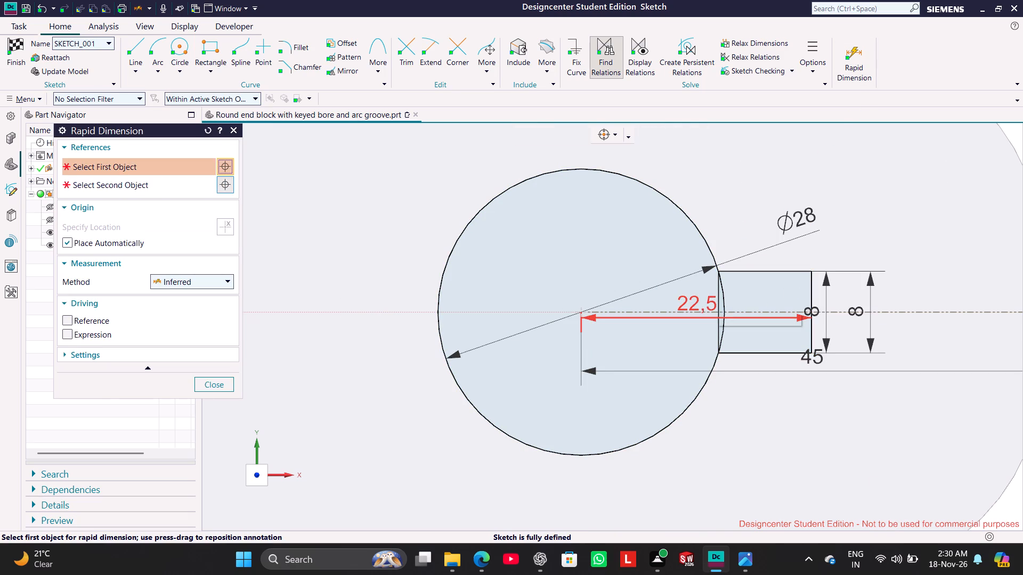
{"action": "left_click_drag", "start_coordinate": [702, 300], "coordinate": [716, 168]}
Set the distance from the bore centre to the keyway's outer edge to 19 mm.
{"action": "double_click", "coordinate": [702, 171]}
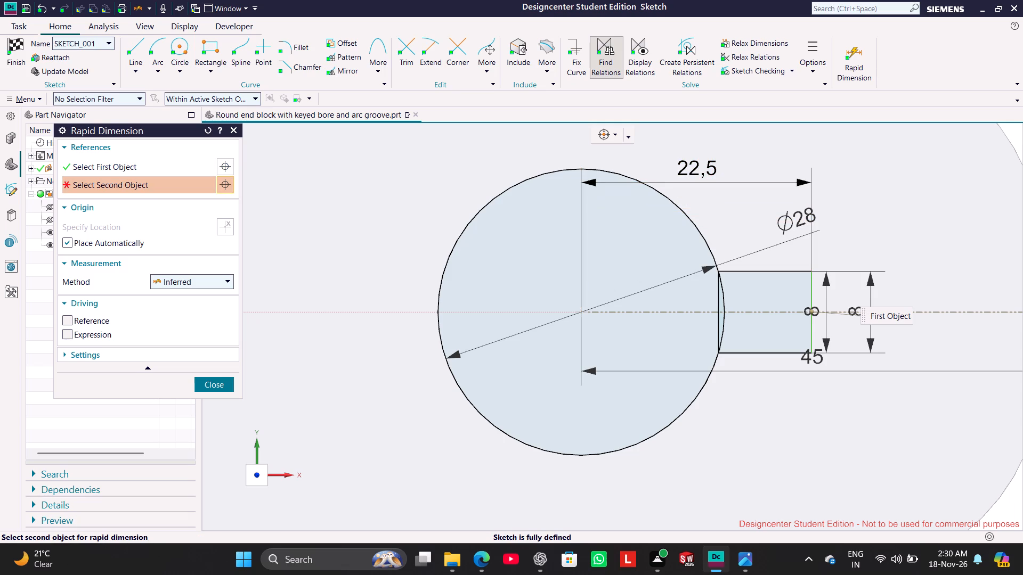
{"action": "double_click", "coordinate": [702, 171]}
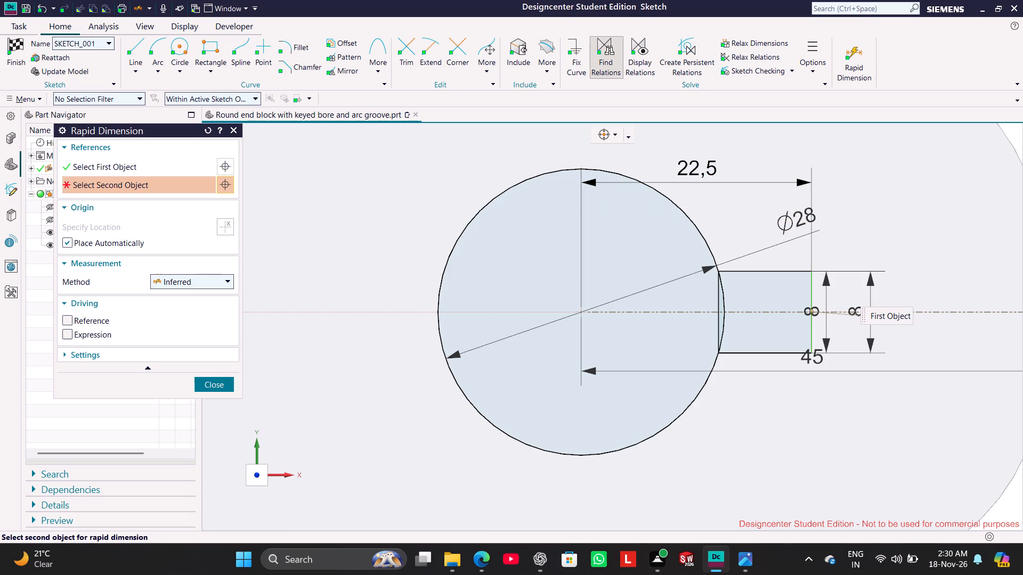
{"action": "left_click", "coordinate": [702, 171]}
{"action": "triple_click", "coordinate": [702, 169]}
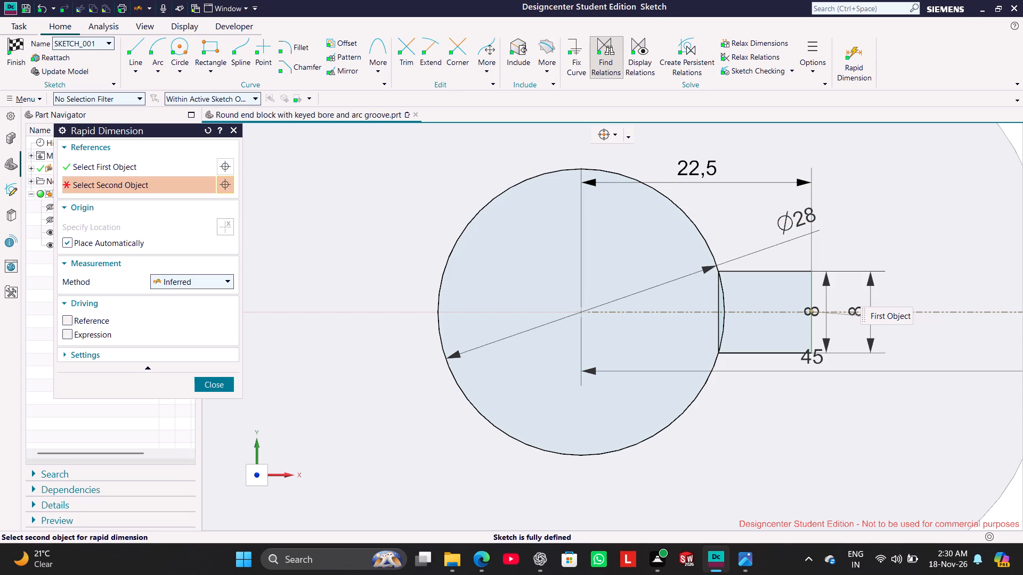
{"action": "left_click", "coordinate": [224, 381]}
{"action": "left_click", "coordinate": [699, 170]}
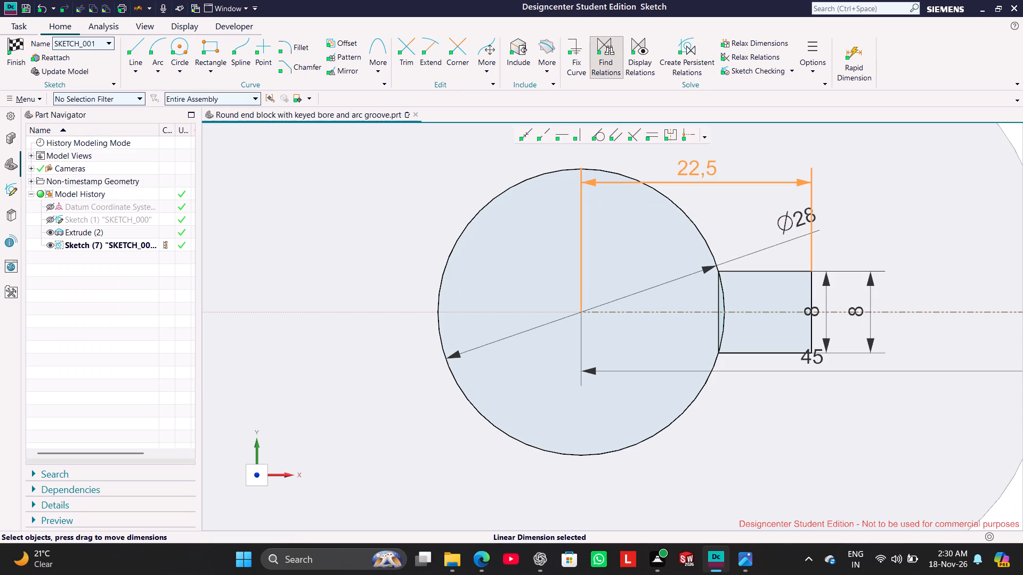
{"action": "double_click", "coordinate": [699, 170]}
{"action": "type", "text": "19"}
{"action": "key", "text": "Return"}
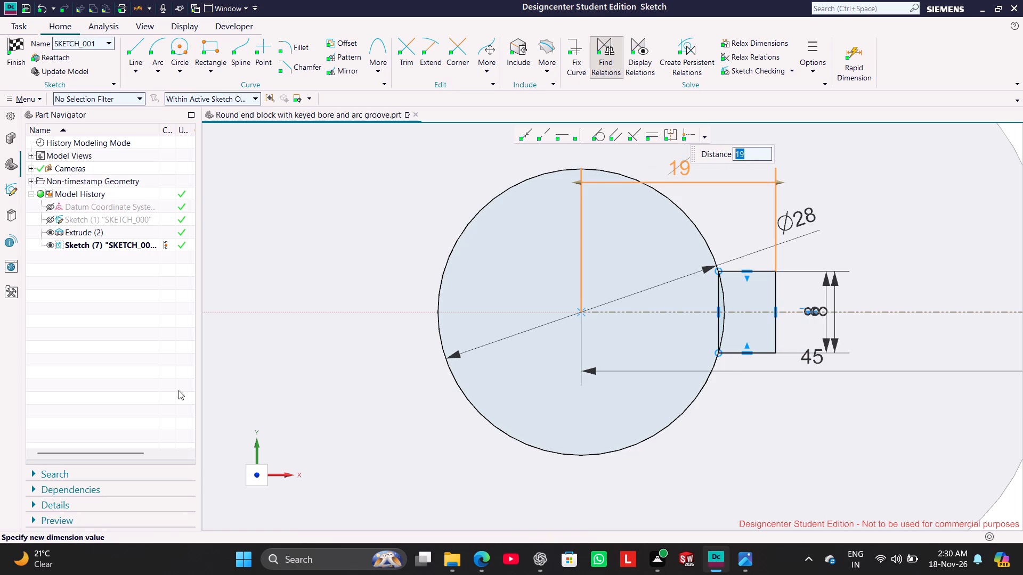
{"action": "left_click", "coordinate": [810, 418]}
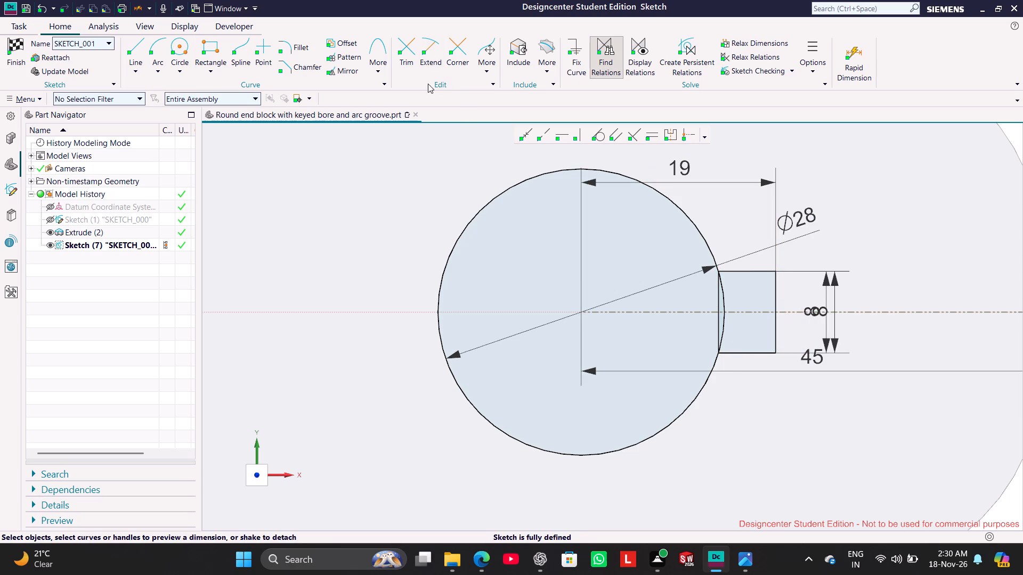
Trim the bore arc and the rectangle's inner edge across the keyway opening, and finish the sketch.
{"action": "left_click", "coordinate": [413, 59]}
{"action": "left_click_drag", "start_coordinate": [750, 301], "coordinate": [717, 291]}
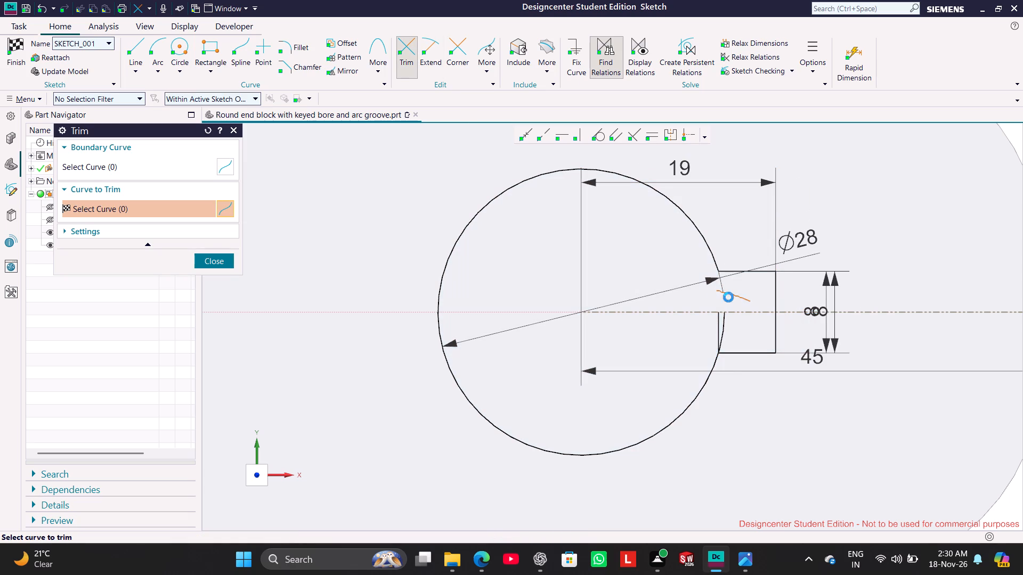
{"action": "left_click_drag", "start_coordinate": [744, 327], "coordinate": [710, 326]}
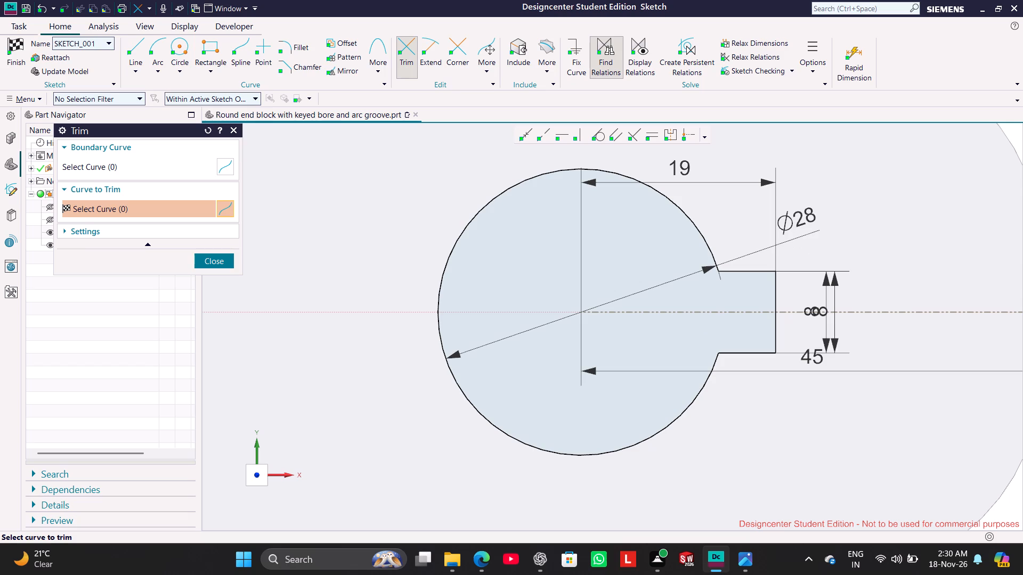
{"action": "left_click", "coordinate": [212, 267]}
{"action": "scroll", "coordinate": [715, 340], "scroll_direction": "down", "scroll_amount": 3}
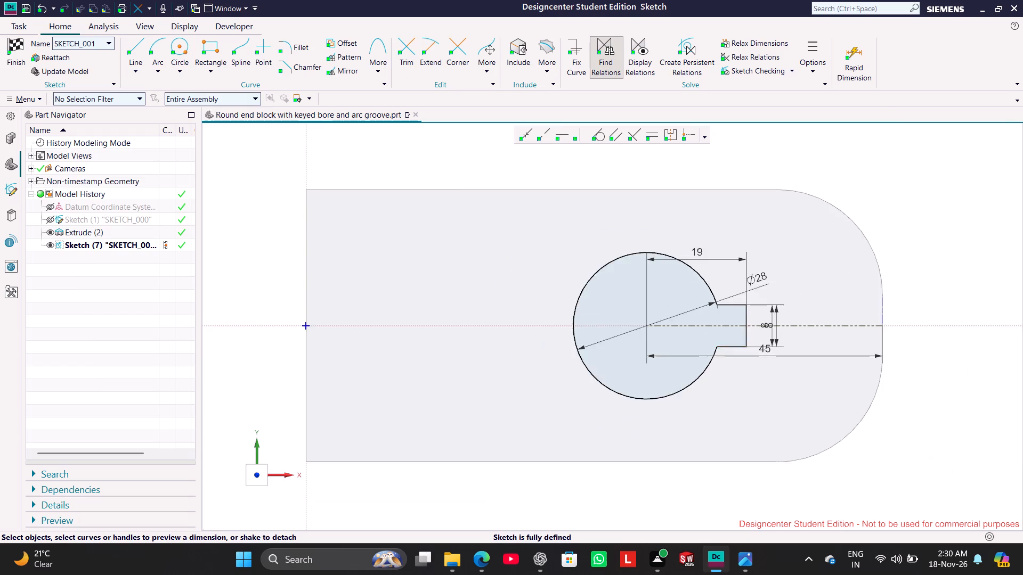
{"action": "scroll", "coordinate": [726, 344], "scroll_direction": "down", "scroll_amount": 1}
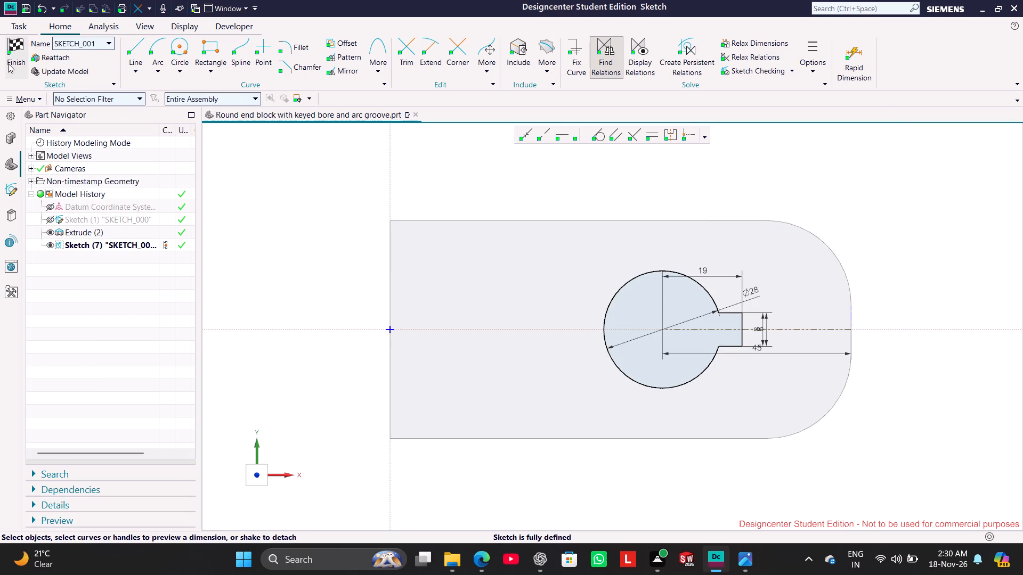
{"action": "left_click", "coordinate": [10, 63]}
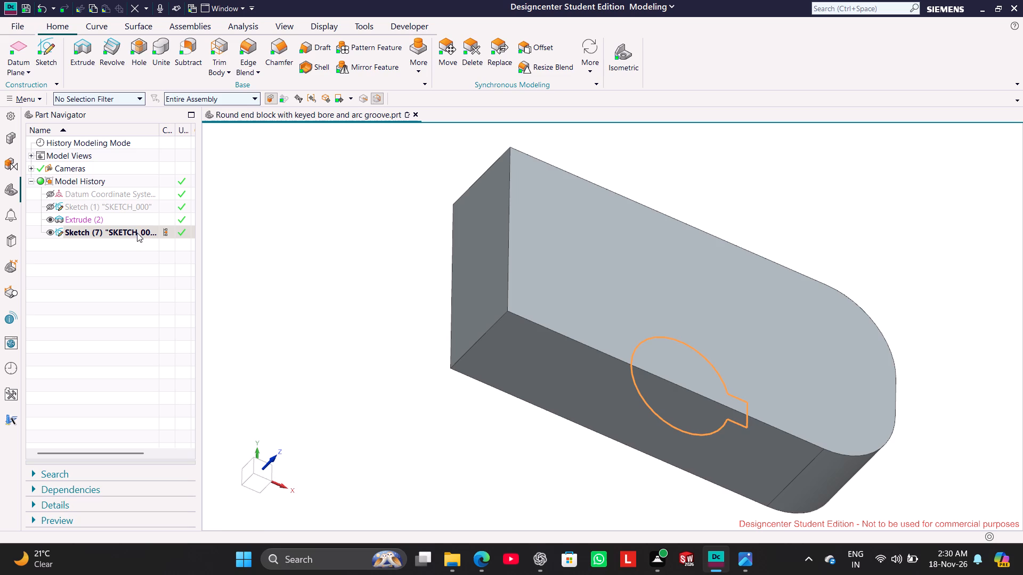
Extrude the keyed bore sketch from 25 mm to 0 mm, subtracting it from the block with the inferred Boolean.
{"action": "right_click", "coordinate": [137, 233]}
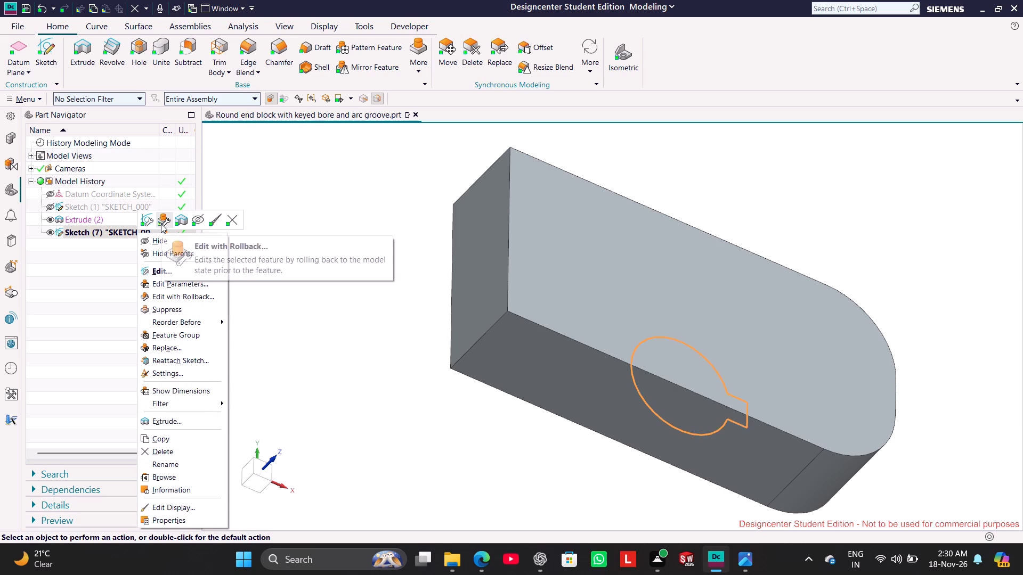
{"action": "left_click", "coordinate": [177, 223]}
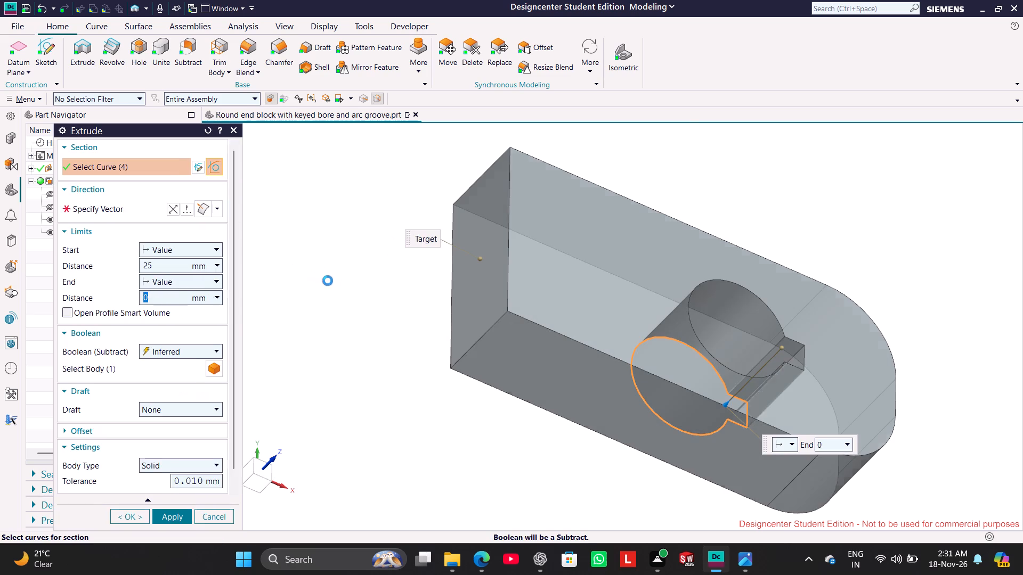
{"action": "middle_click_drag", "start_coordinate": [361, 300], "coordinate": [363, 246]}
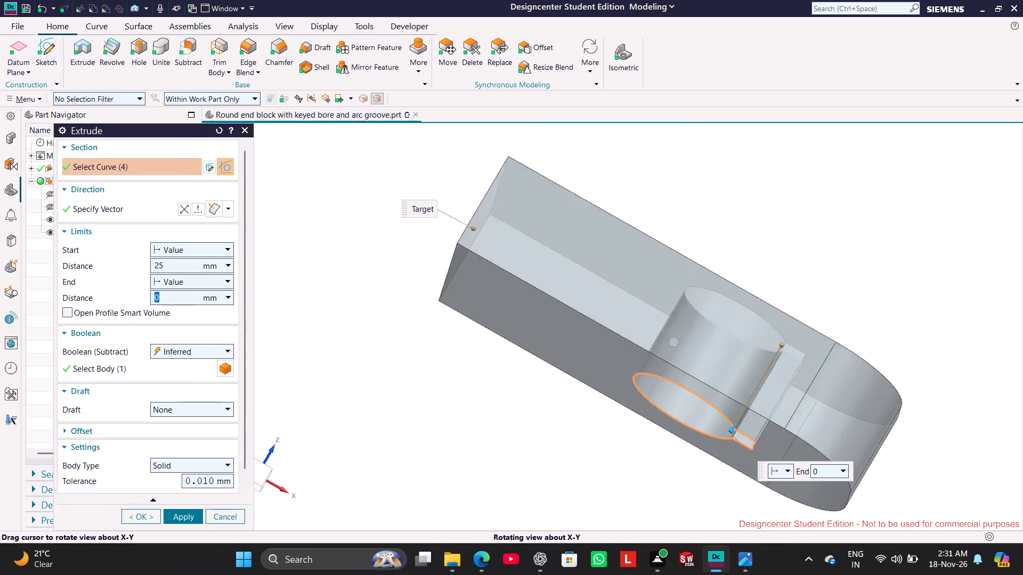
{"action": "middle_click_drag", "start_coordinate": [363, 246], "coordinate": [362, 304]}
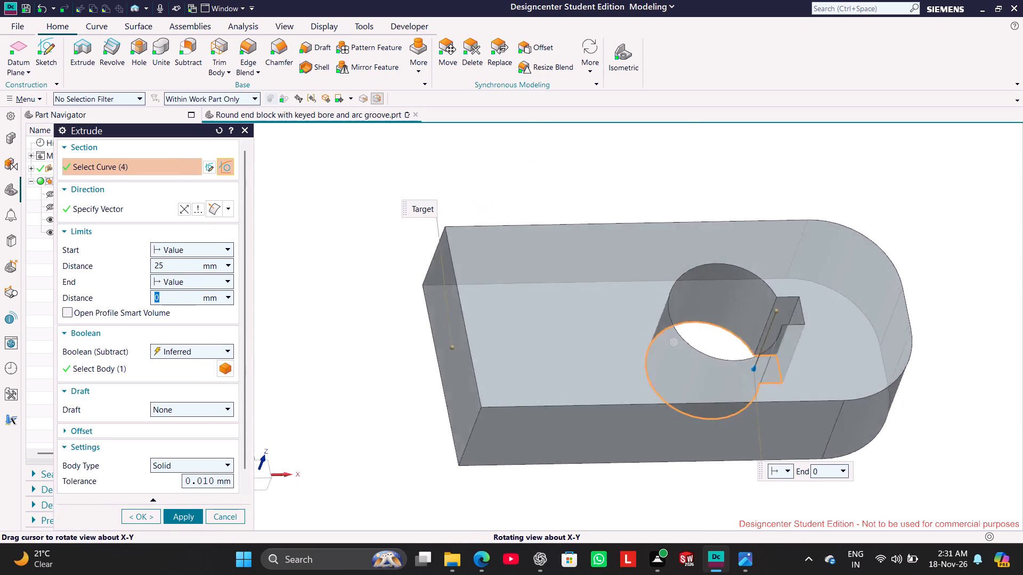
{"action": "middle_click_drag", "start_coordinate": [362, 304], "coordinate": [342, 290]}
{"action": "left_click", "coordinate": [190, 518]}
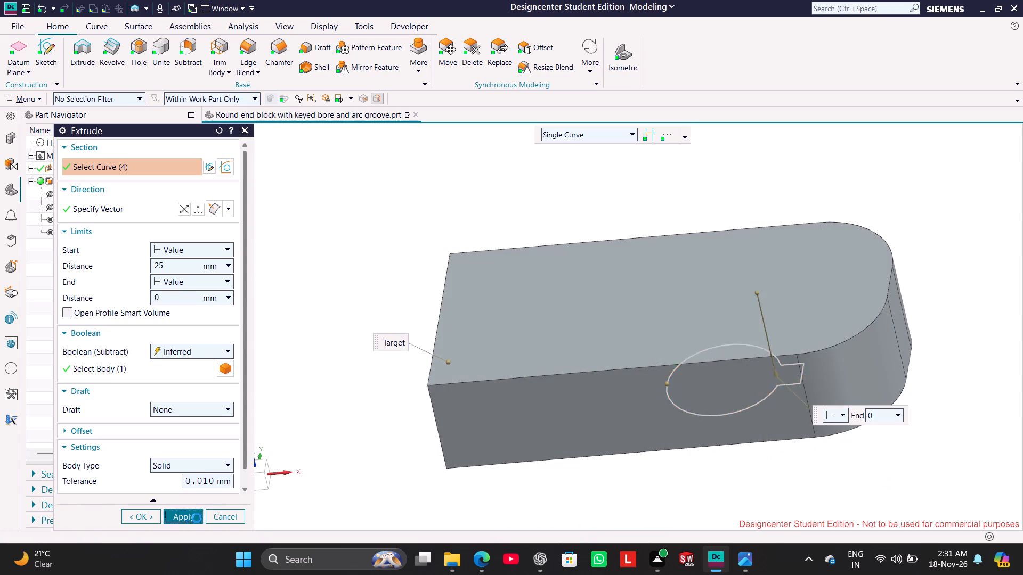
{"action": "left_click", "coordinate": [223, 518]}
Hide the keyed bore sketch SKETCH_001.
{"action": "middle_click_drag", "start_coordinate": [388, 374], "coordinate": [410, 385]}
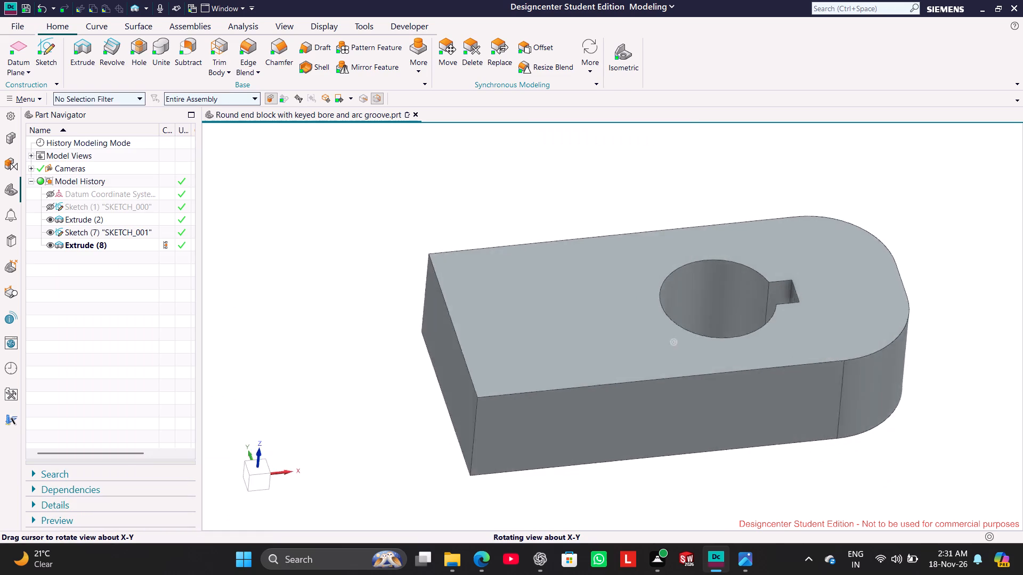
{"action": "middle_click_drag", "start_coordinate": [410, 385], "coordinate": [372, 407]}
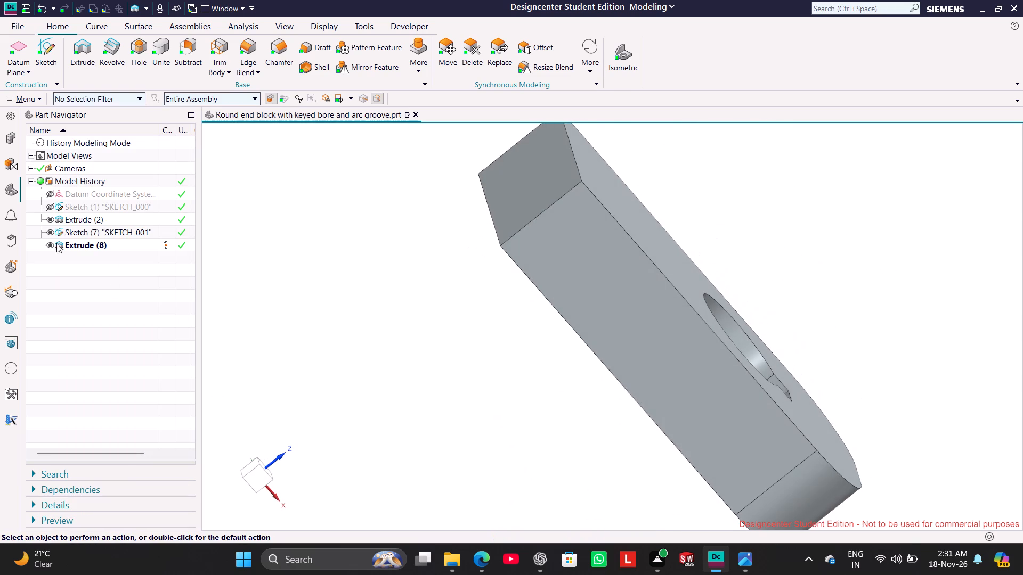
{"action": "left_click", "coordinate": [51, 234]}
Create a new sketch on the default XY plane and consult the drawing for the arc centre's location.
{"action": "middle_click_drag", "start_coordinate": [388, 308], "coordinate": [330, 297]}
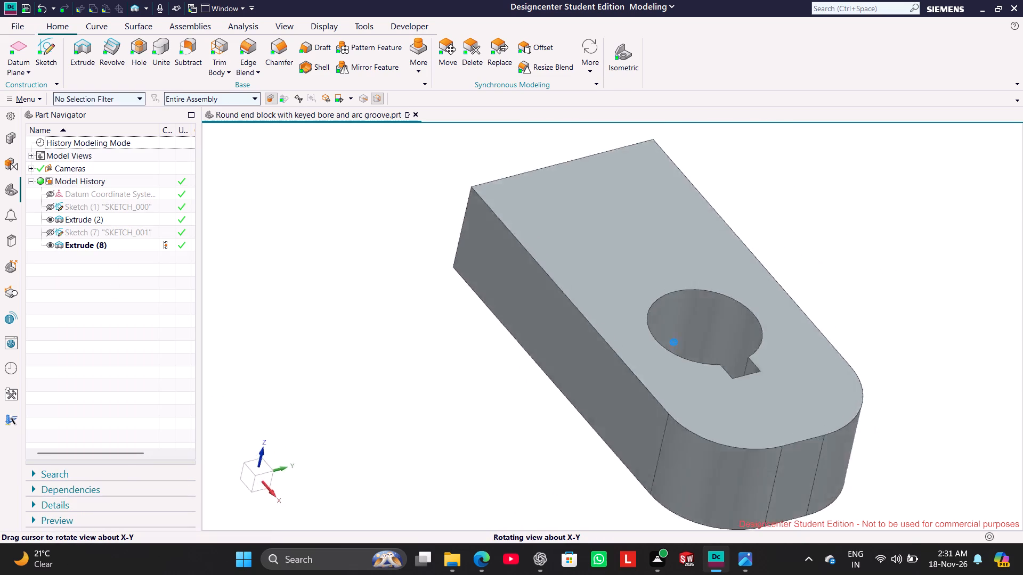
{"action": "middle_click_drag", "start_coordinate": [330, 297], "coordinate": [362, 300]}
{"action": "left_click_drag", "start_coordinate": [342, 306], "coordinate": [336, 297]}
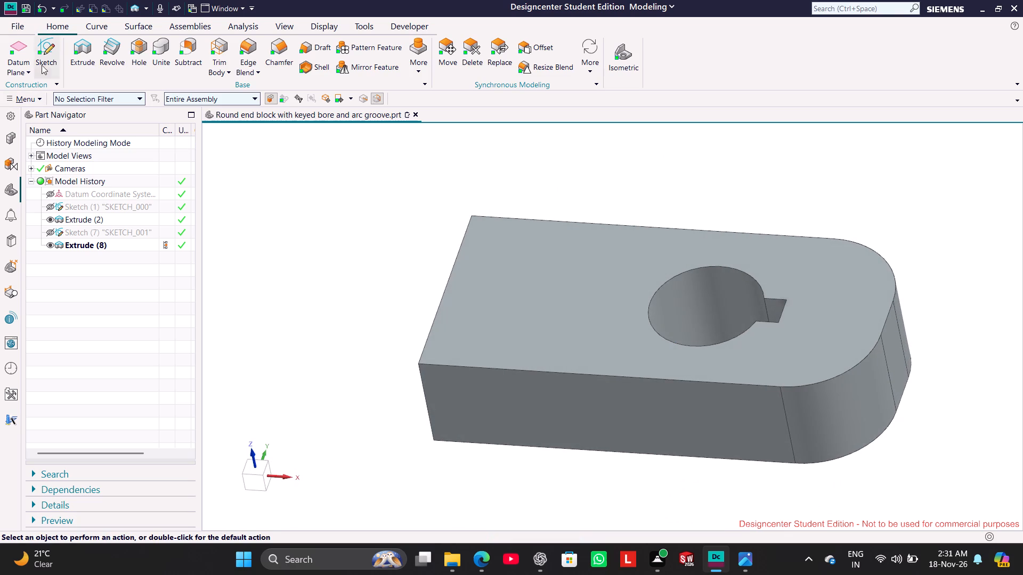
{"action": "left_click", "coordinate": [42, 65]}
{"action": "middle_click_drag", "start_coordinate": [334, 292], "coordinate": [347, 275]}
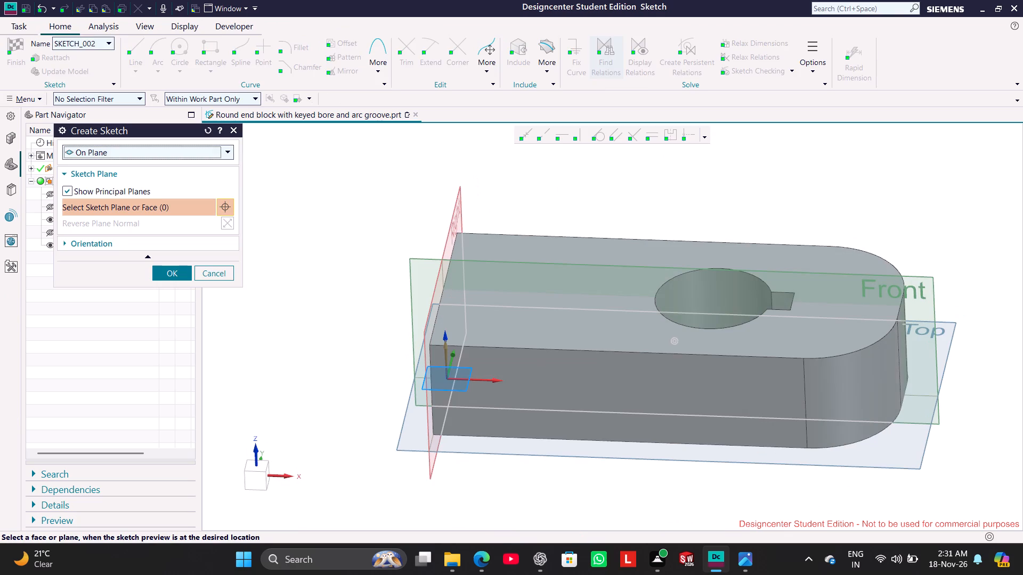
{"action": "left_click", "coordinate": [181, 269]}
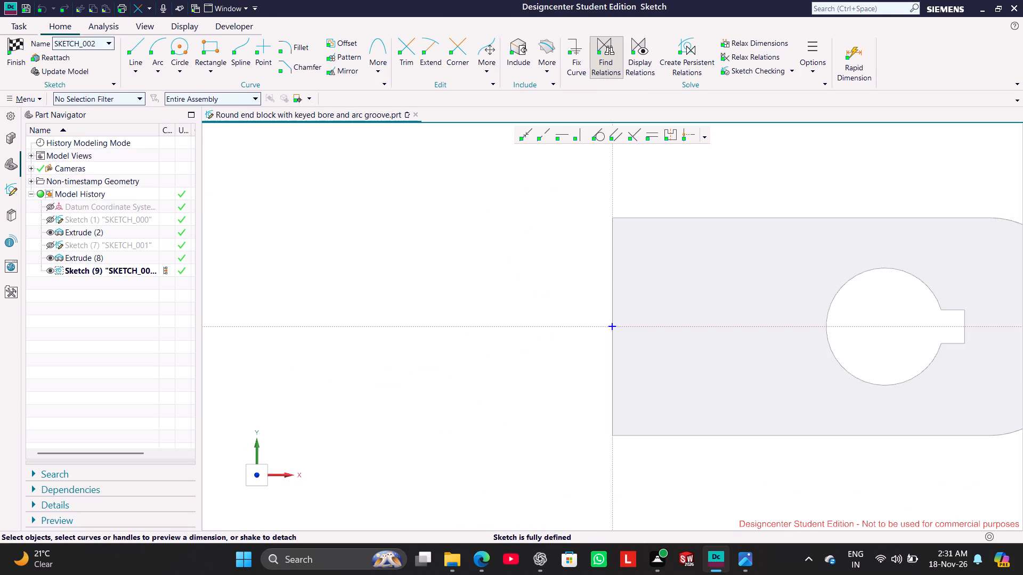
{"action": "middle_click_drag", "start_coordinate": [884, 309], "coordinate": [626, 293], "text": "shift"}
{"action": "left_click", "coordinate": [927, 268]}
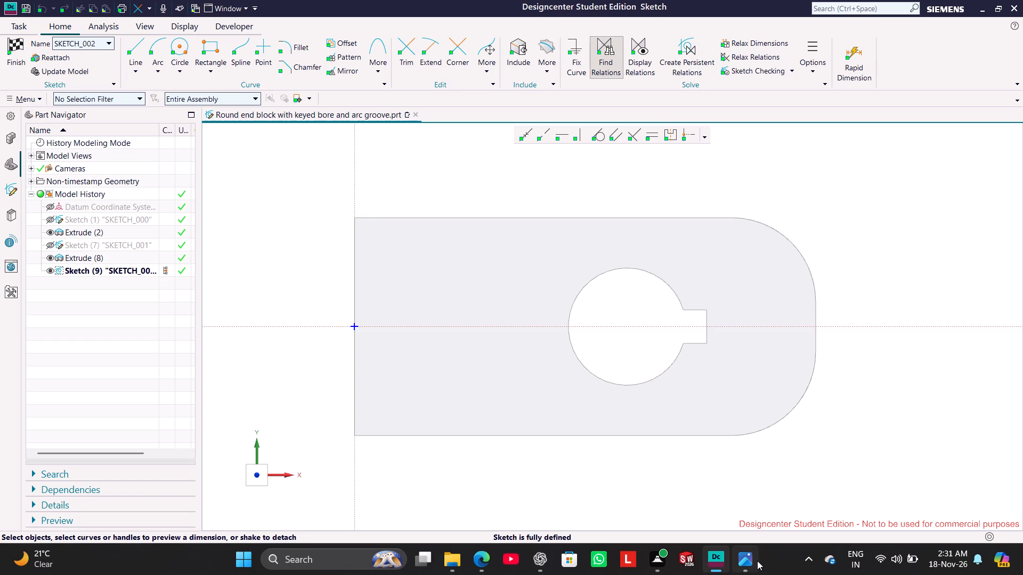
{"action": "left_click", "coordinate": [757, 561]}
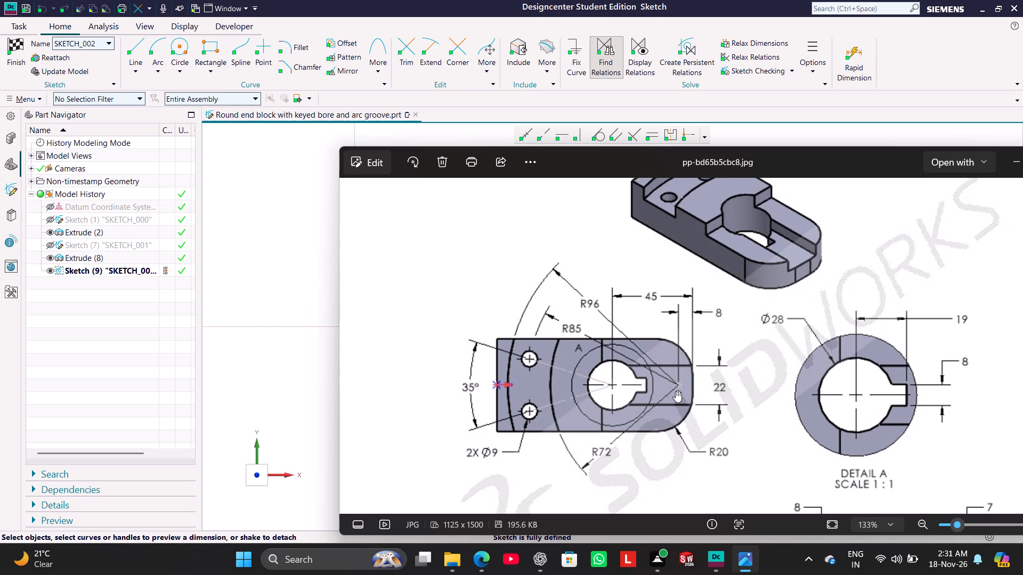
{"action": "left_click", "coordinate": [752, 568]}
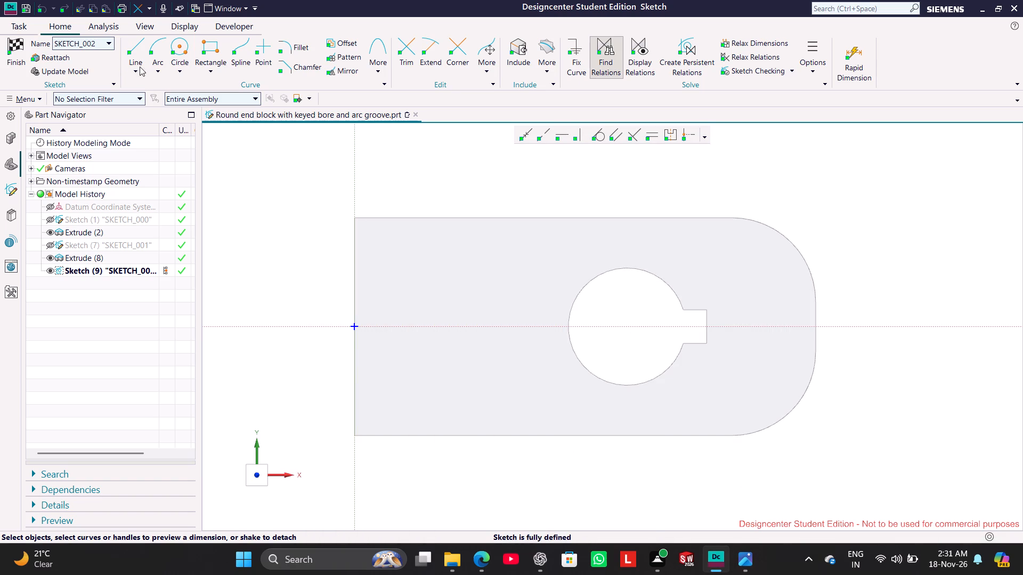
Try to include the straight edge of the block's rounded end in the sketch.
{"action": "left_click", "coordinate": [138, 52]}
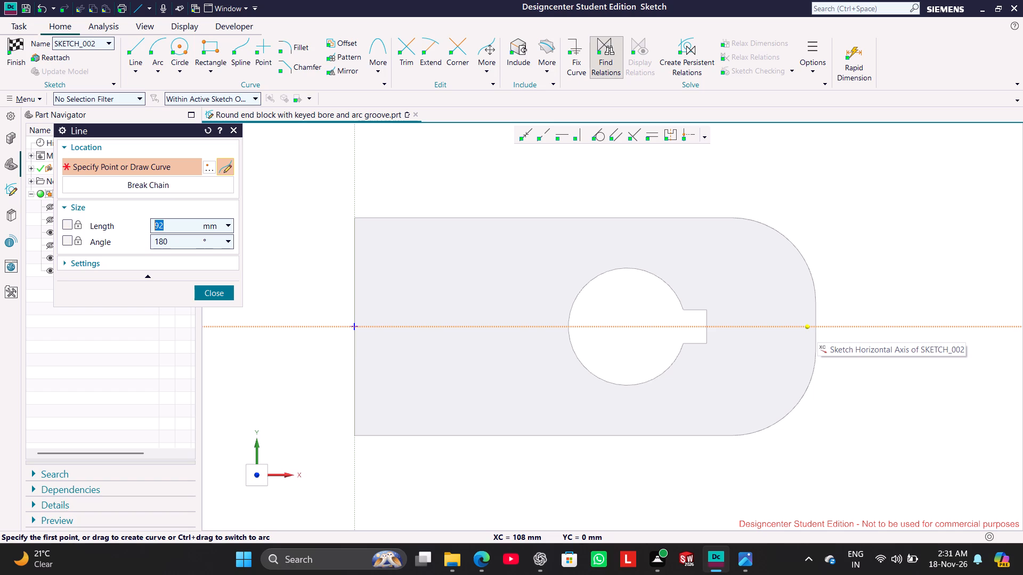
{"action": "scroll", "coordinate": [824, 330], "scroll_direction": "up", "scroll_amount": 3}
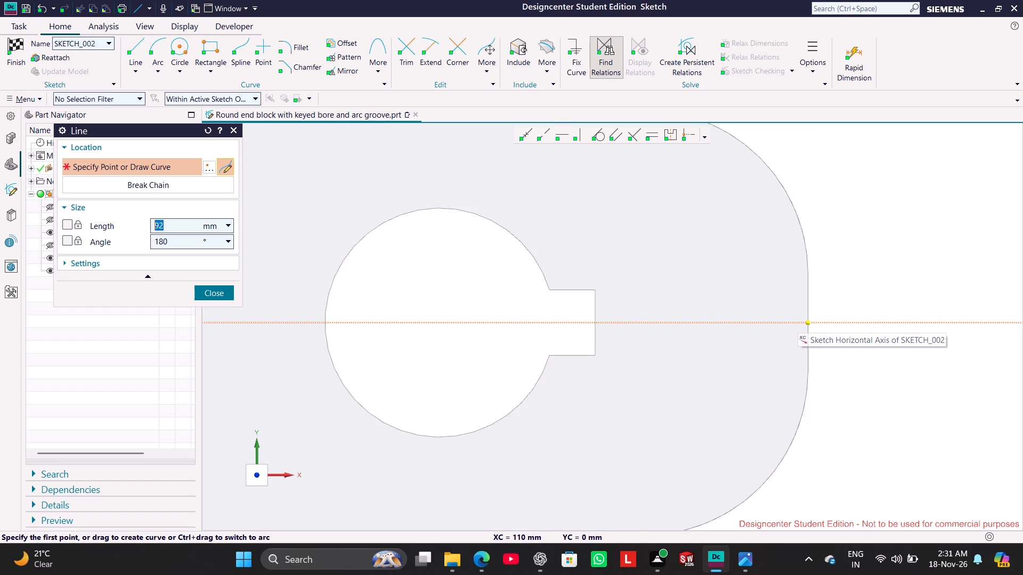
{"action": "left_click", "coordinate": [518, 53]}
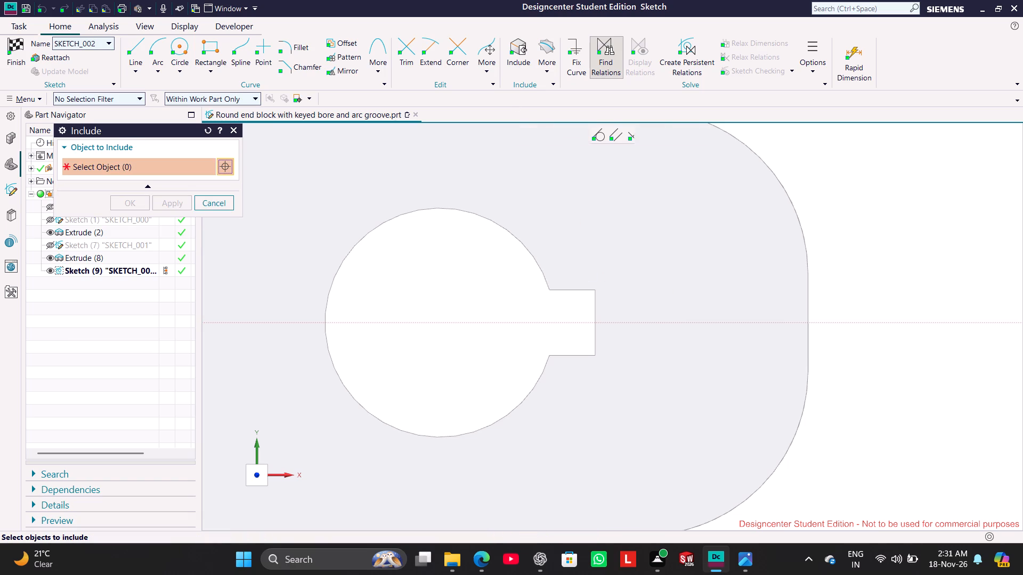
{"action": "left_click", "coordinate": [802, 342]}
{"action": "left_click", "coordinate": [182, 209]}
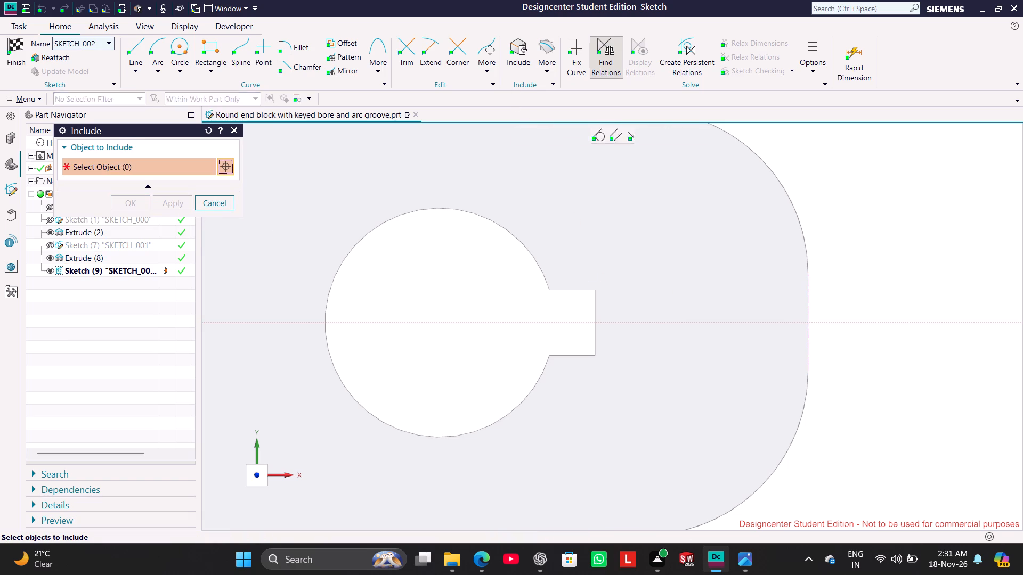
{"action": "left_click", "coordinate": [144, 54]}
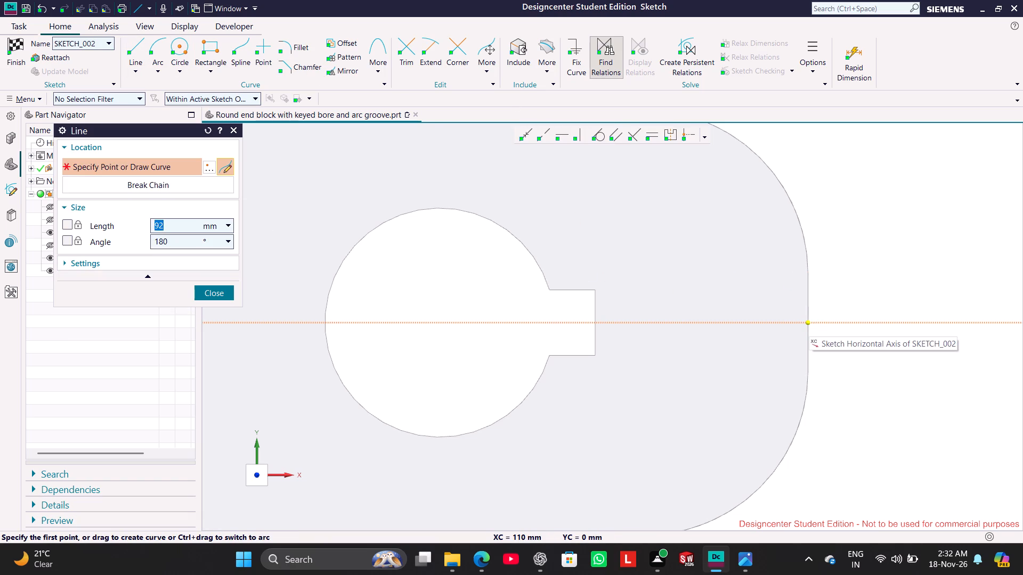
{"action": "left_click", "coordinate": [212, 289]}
Include the short straight edge at the block's rounded end as reference geometry in the sketch.
{"action": "left_click", "coordinate": [524, 52]}
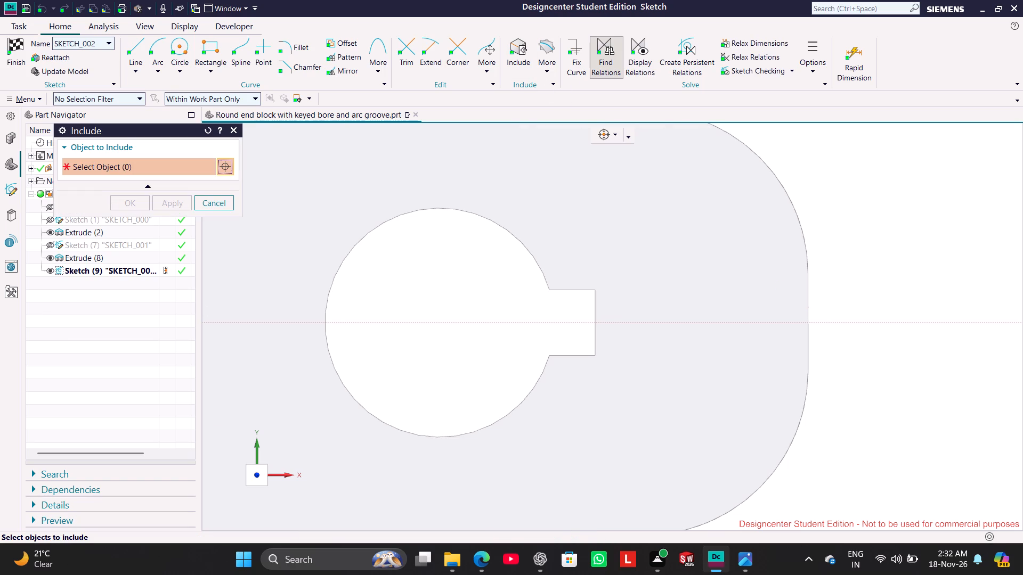
{"action": "left_click", "coordinate": [809, 346]}
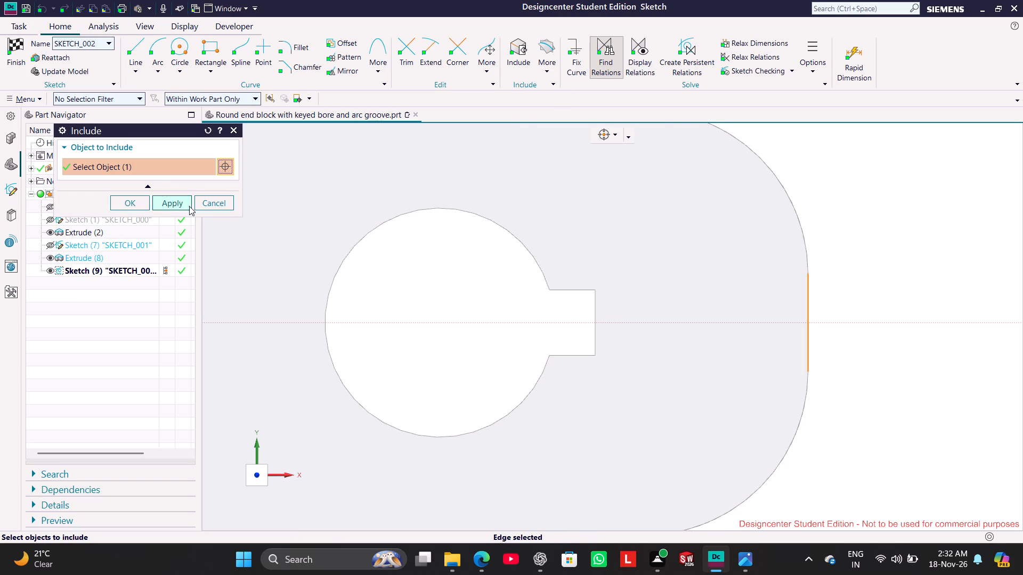
{"action": "left_click", "coordinate": [184, 205]}
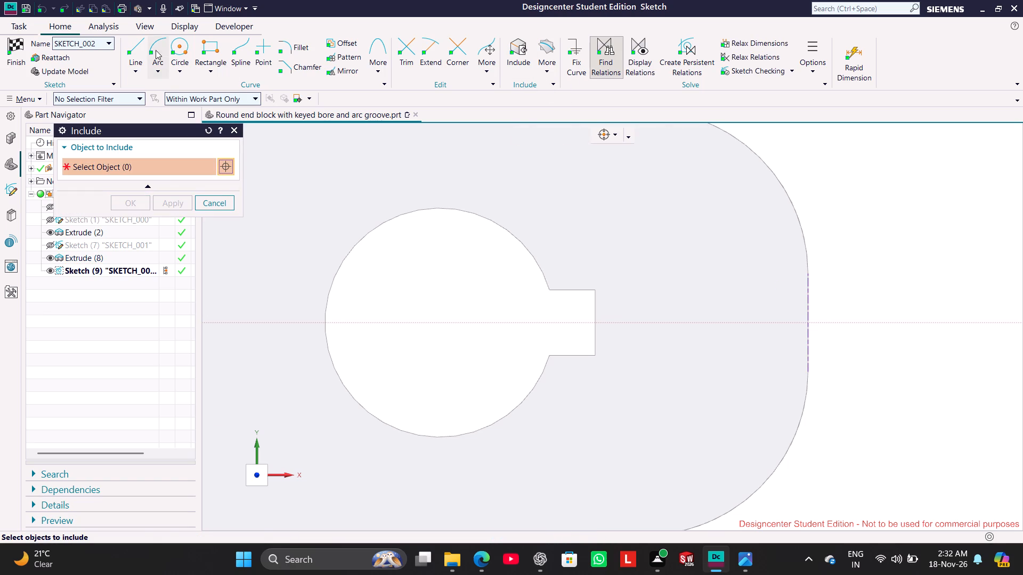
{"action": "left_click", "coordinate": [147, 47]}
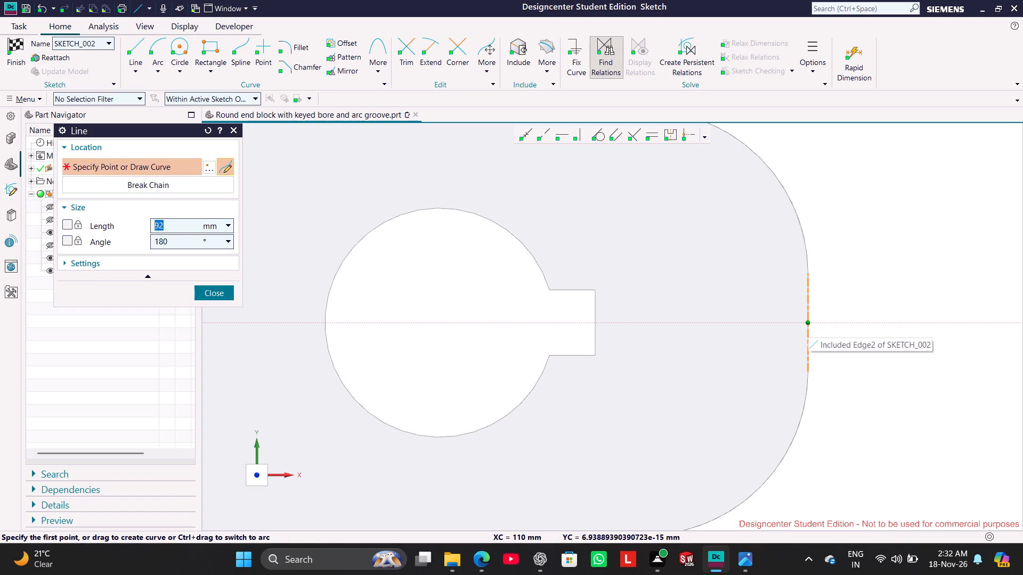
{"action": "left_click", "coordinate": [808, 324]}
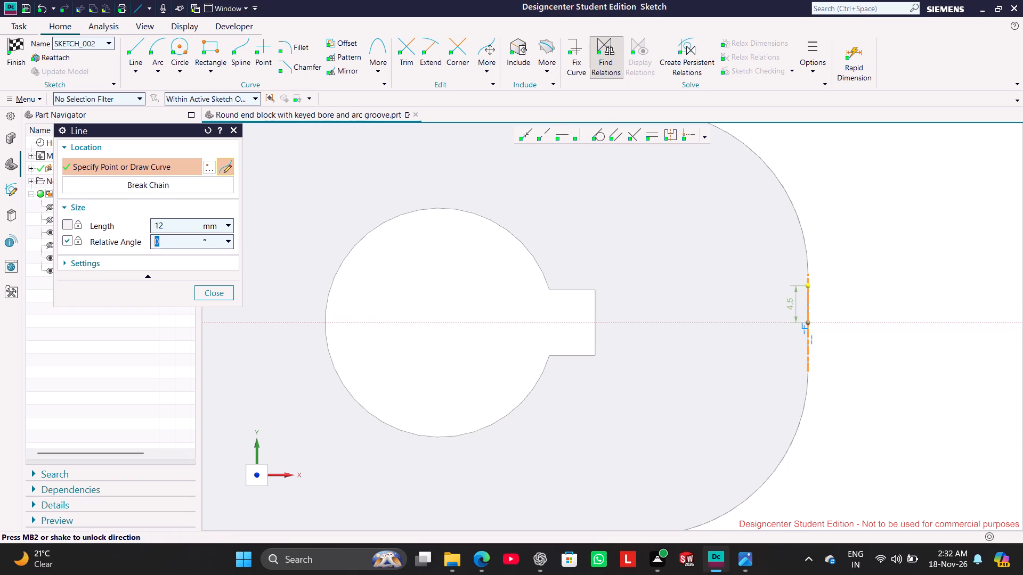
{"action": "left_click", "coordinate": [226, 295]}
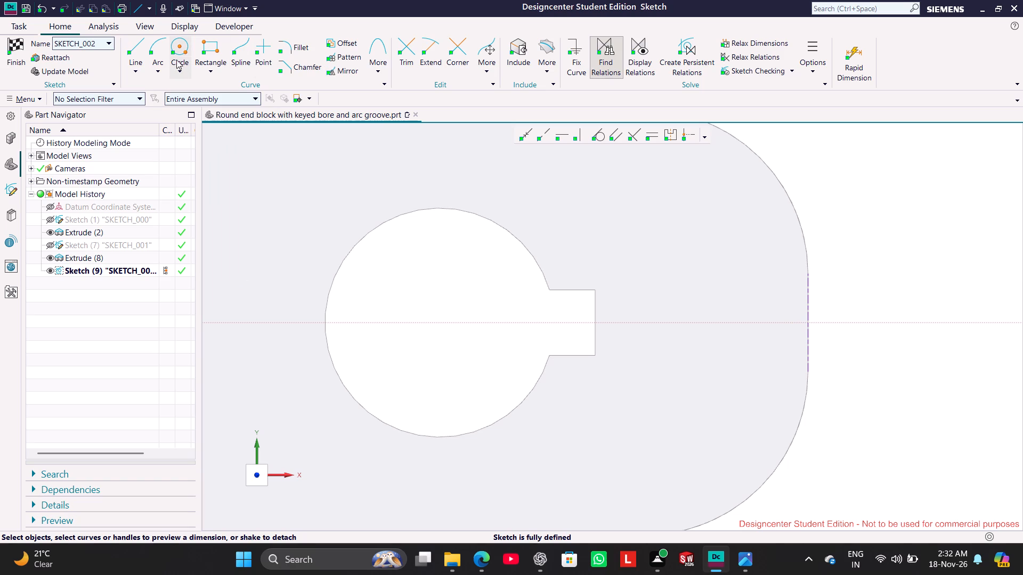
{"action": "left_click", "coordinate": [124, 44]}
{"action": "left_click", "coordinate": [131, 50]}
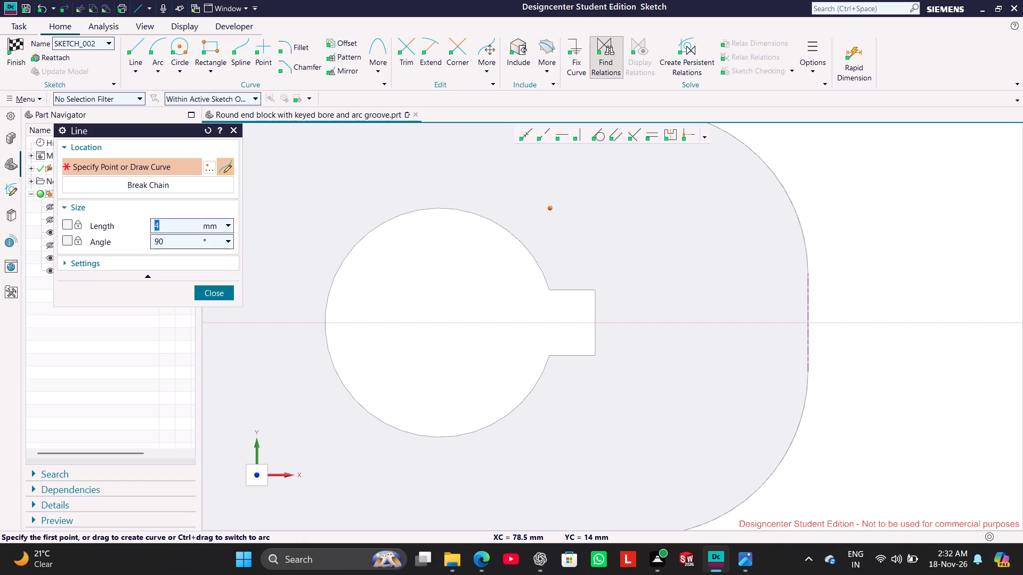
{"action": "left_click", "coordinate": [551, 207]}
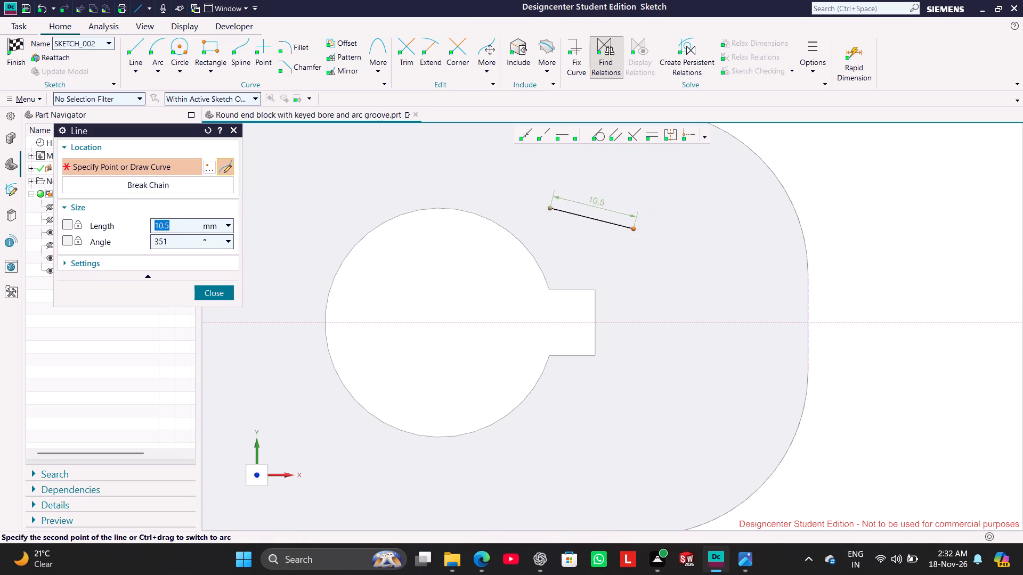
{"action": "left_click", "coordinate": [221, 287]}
Draw a horizontal line from the included edge's midpoint towards the bore and set its length to 8 mm.
{"action": "left_click", "coordinate": [134, 56]}
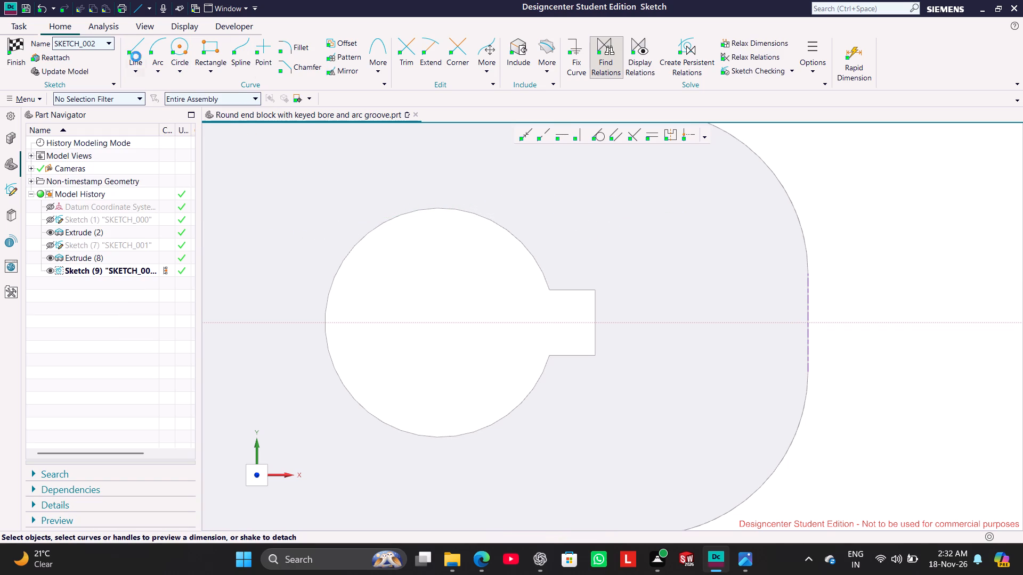
{"action": "left_click", "coordinate": [808, 324]}
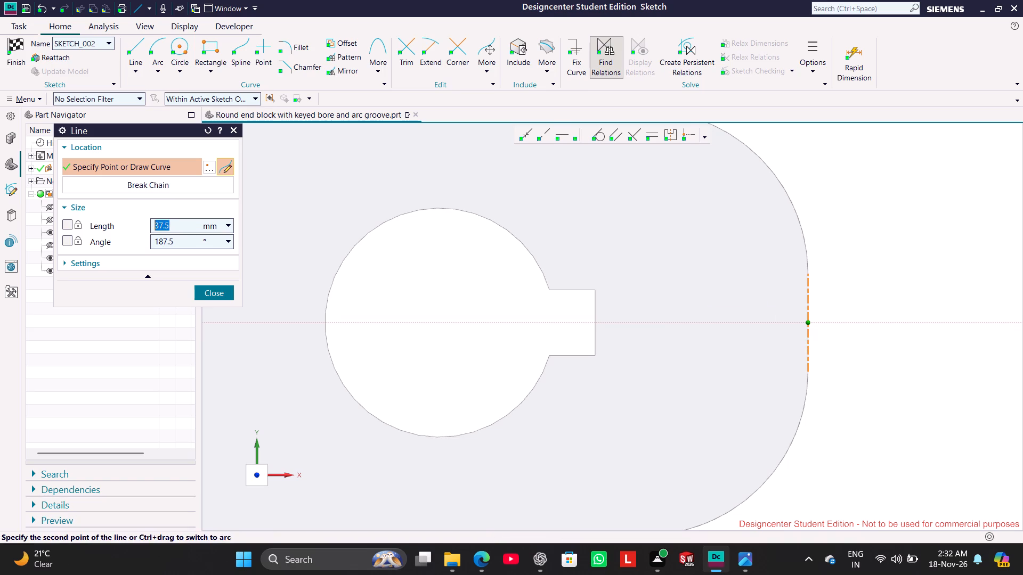
{"action": "left_click", "coordinate": [653, 326]}
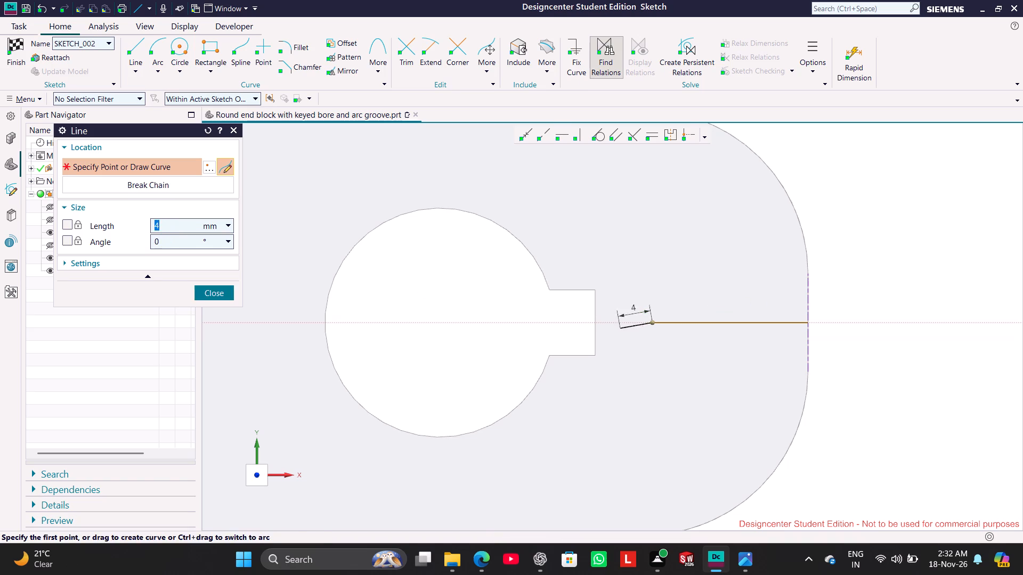
{"action": "left_click", "coordinate": [209, 297]}
{"action": "left_click", "coordinate": [695, 327]}
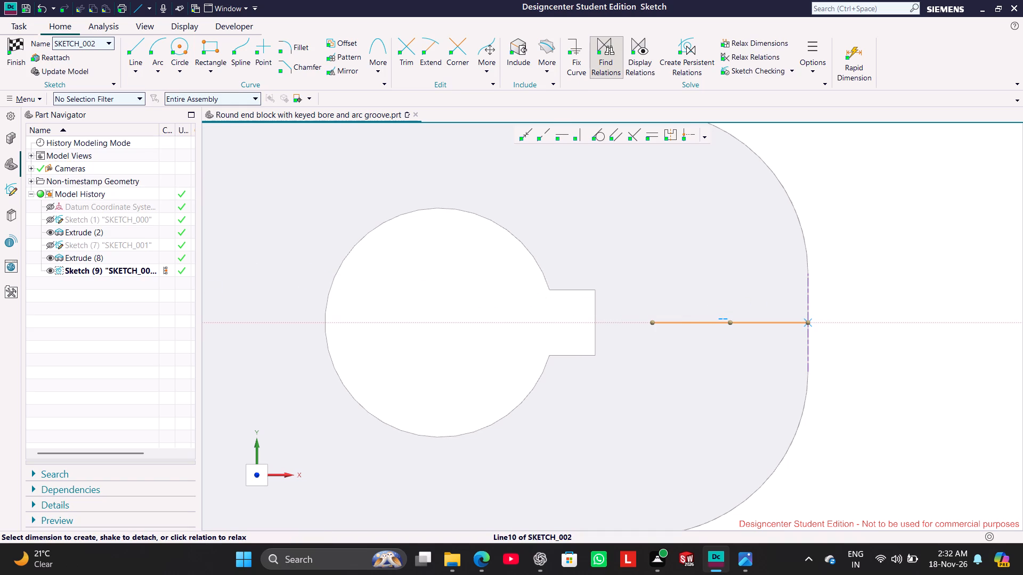
{"action": "double_click", "coordinate": [728, 341]}
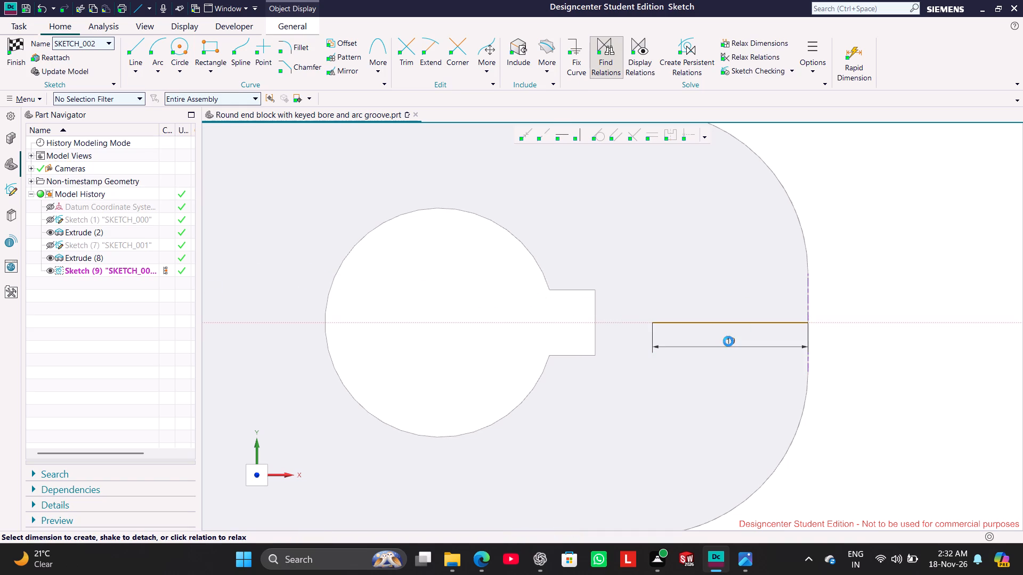
{"action": "key", "text": "8"}
{"action": "key", "text": "Return"}
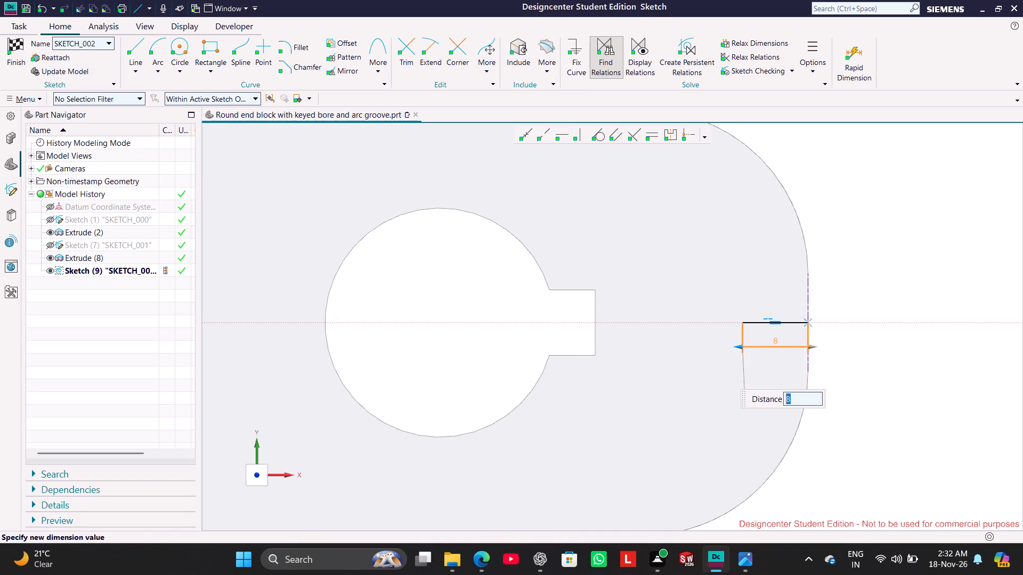
{"action": "left_click", "coordinate": [867, 304]}
Convert the 8 mm horizontal line to a reference line.
{"action": "right_click", "coordinate": [790, 323]}
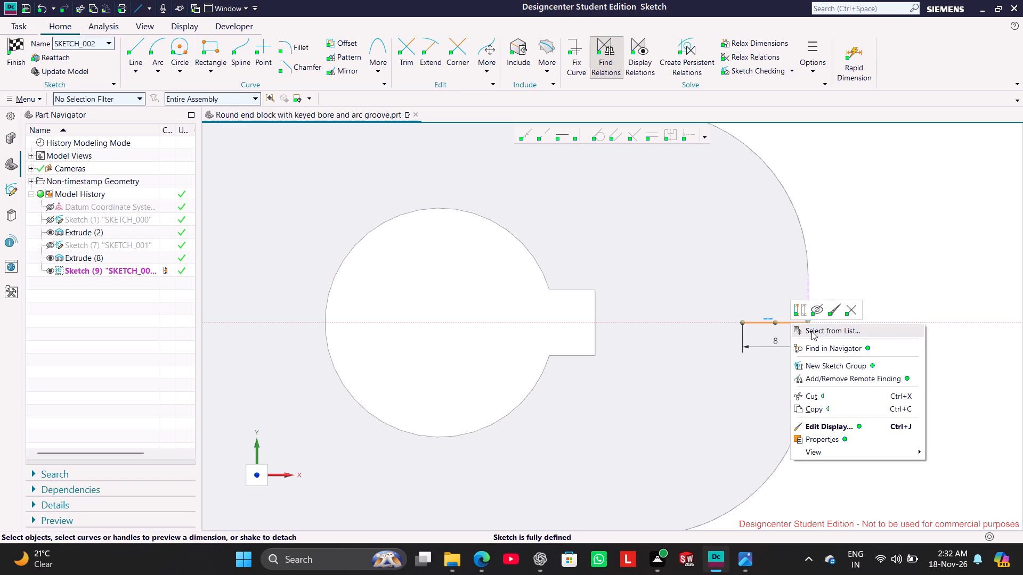
{"action": "left_click", "coordinate": [797, 307]}
{"action": "left_click", "coordinate": [858, 259]}
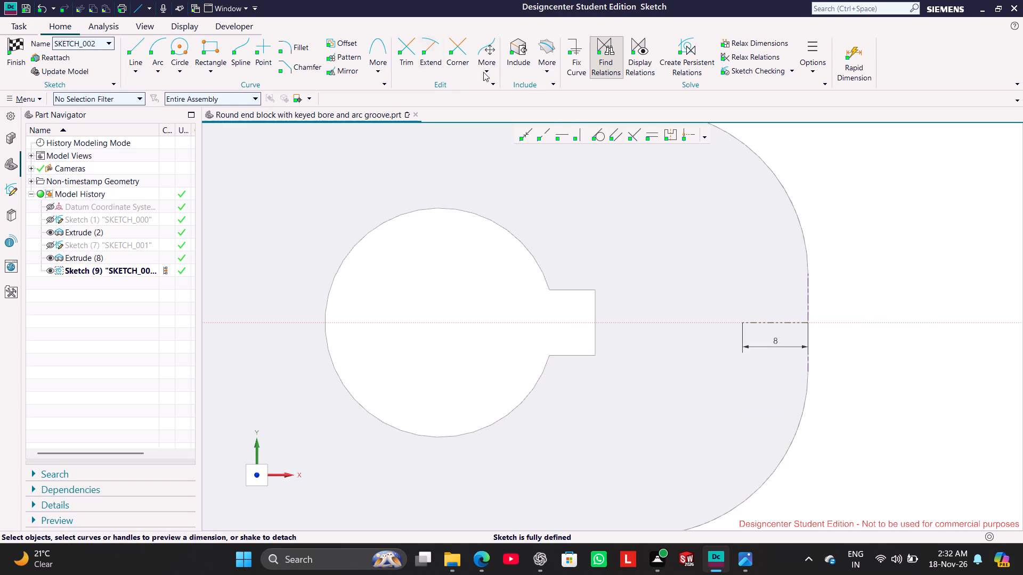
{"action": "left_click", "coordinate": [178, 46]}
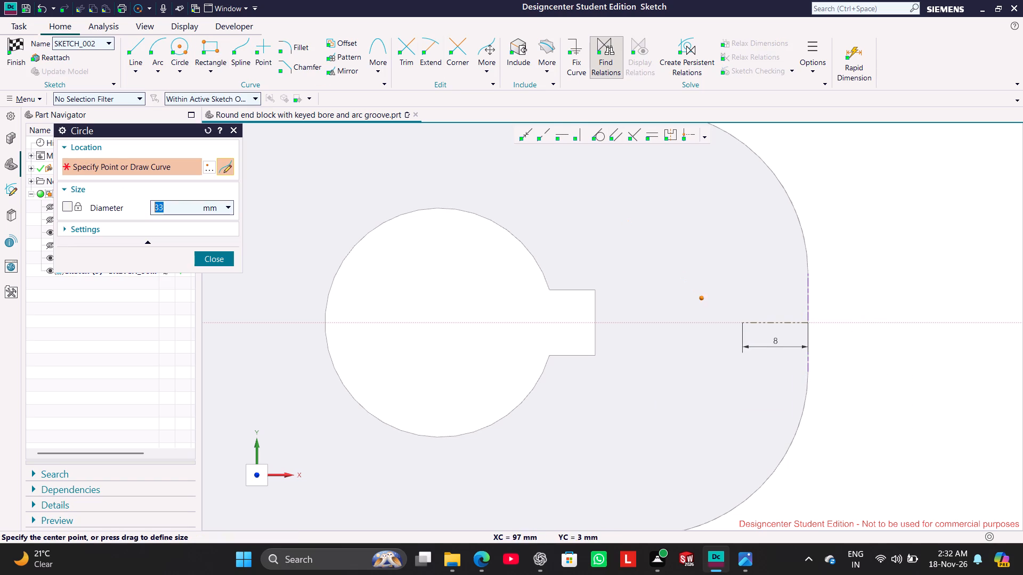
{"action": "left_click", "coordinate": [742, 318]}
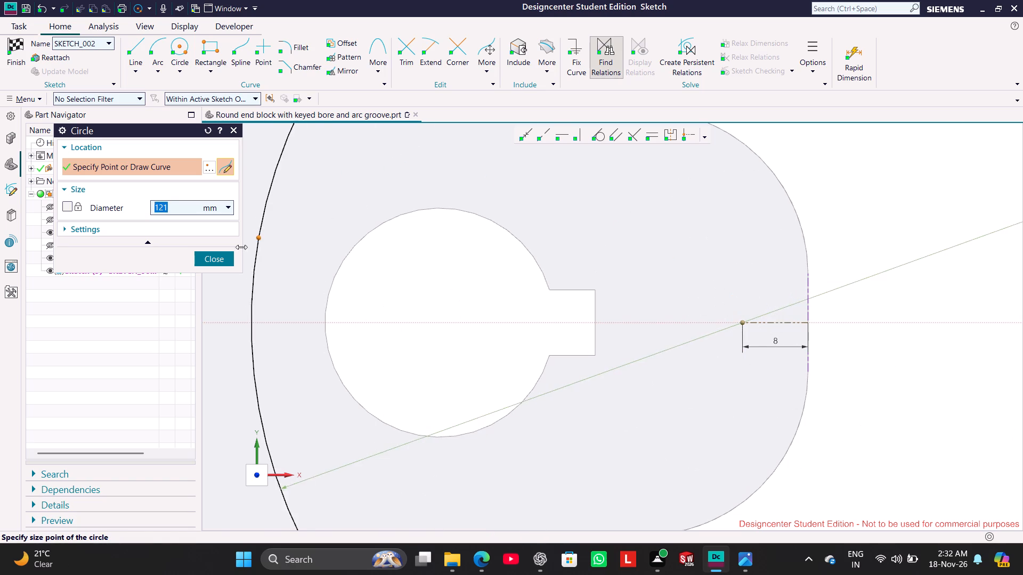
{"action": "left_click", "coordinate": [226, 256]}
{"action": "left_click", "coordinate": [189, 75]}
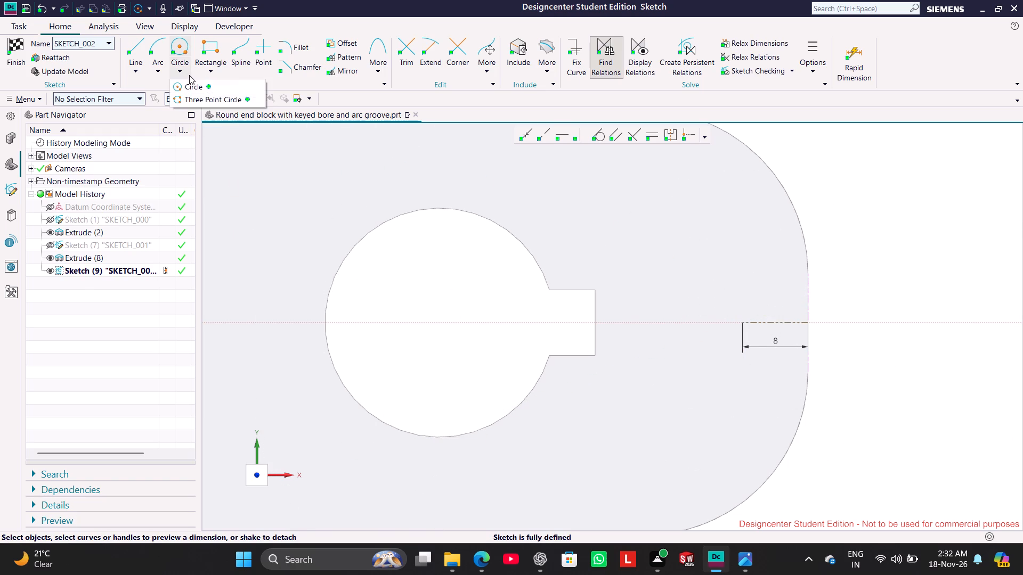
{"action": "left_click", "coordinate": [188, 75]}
Draw an arc of about 78 mm radius spanning 56°, centred on the bore-side end of the 8 mm reference line.
{"action": "left_click", "coordinate": [160, 74]}
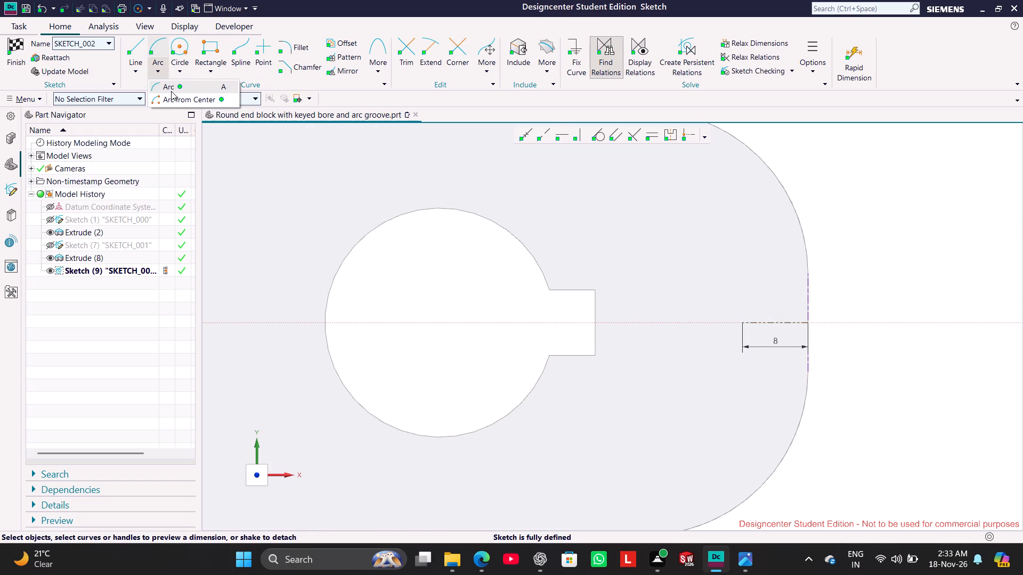
{"action": "left_click", "coordinate": [175, 97]}
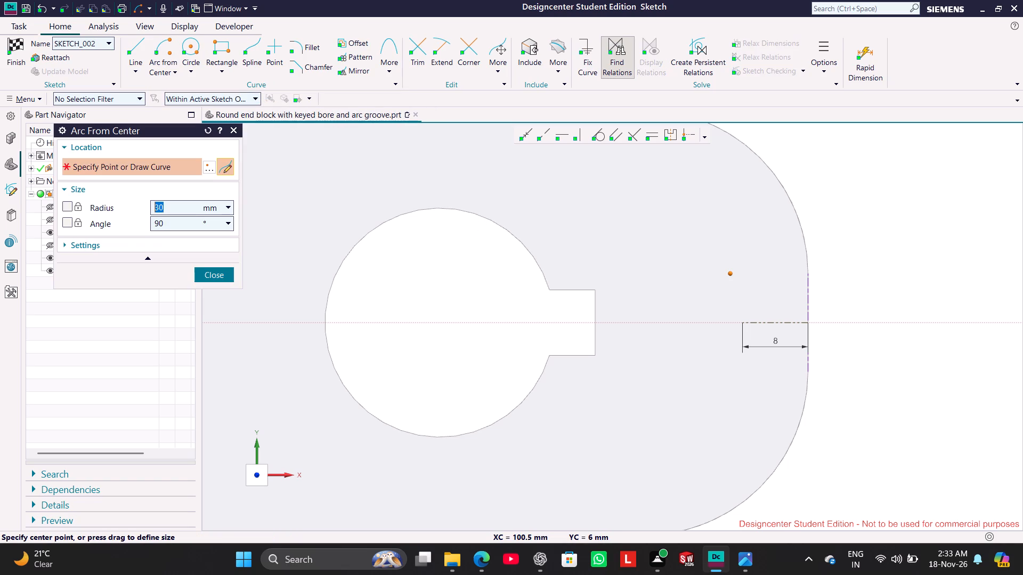
{"action": "scroll", "coordinate": [728, 273], "scroll_direction": "down", "scroll_amount": 2}
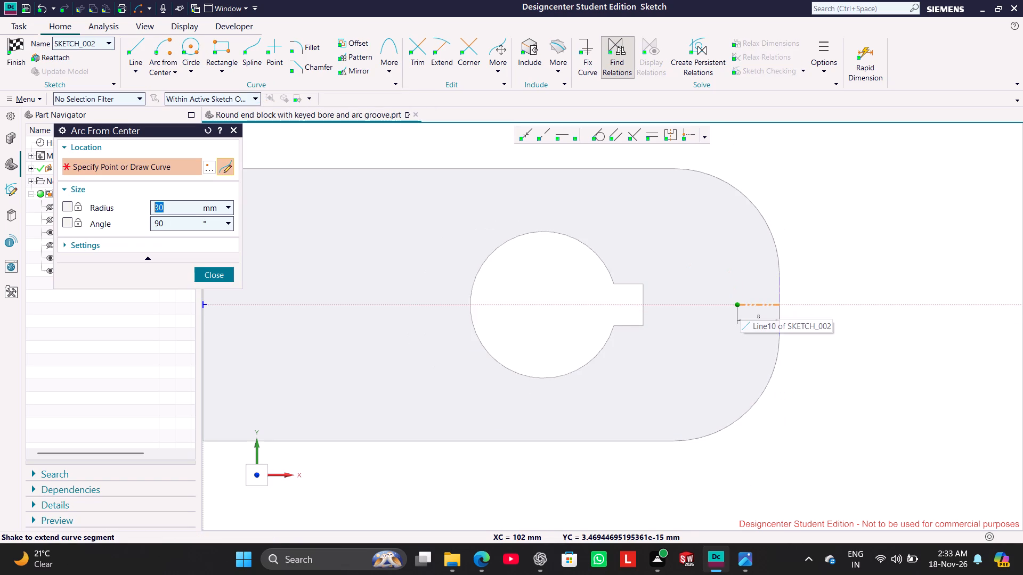
{"action": "left_click", "coordinate": [740, 305]}
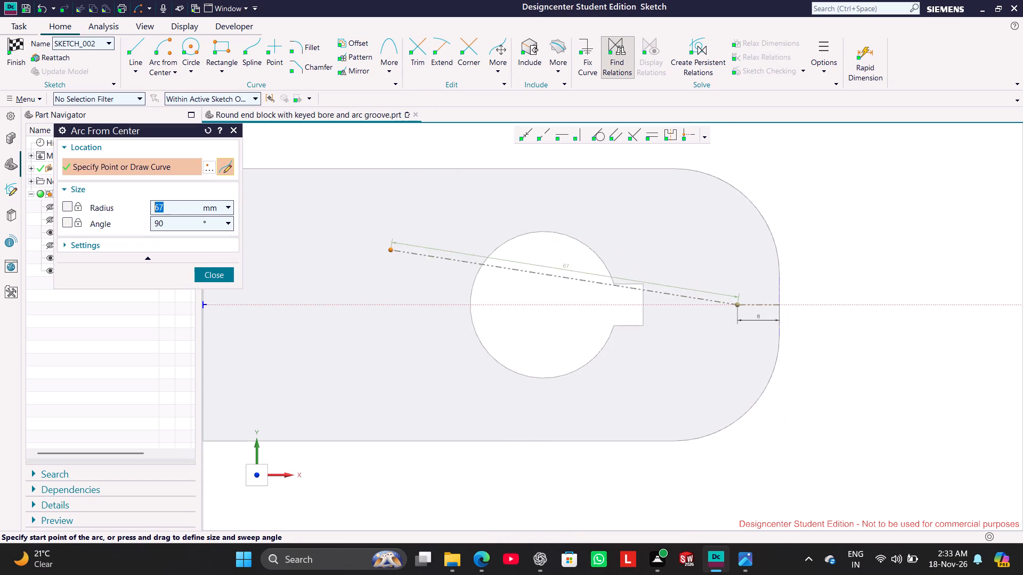
{"action": "scroll", "coordinate": [391, 254], "scroll_direction": "down", "scroll_amount": 2}
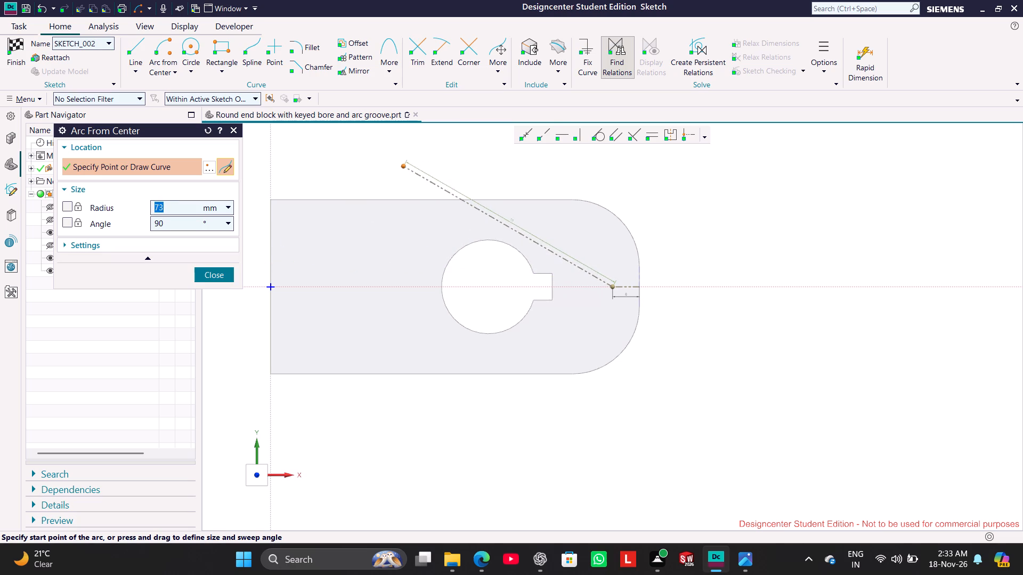
{"action": "left_click", "coordinate": [385, 160]}
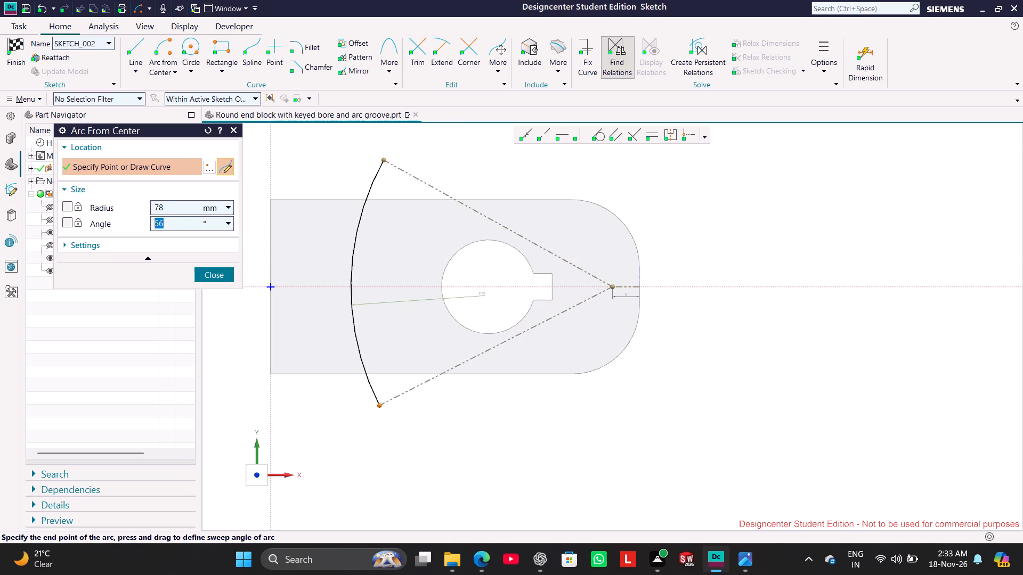
{"action": "left_click", "coordinate": [399, 395]}
{"action": "left_click", "coordinate": [225, 277]}
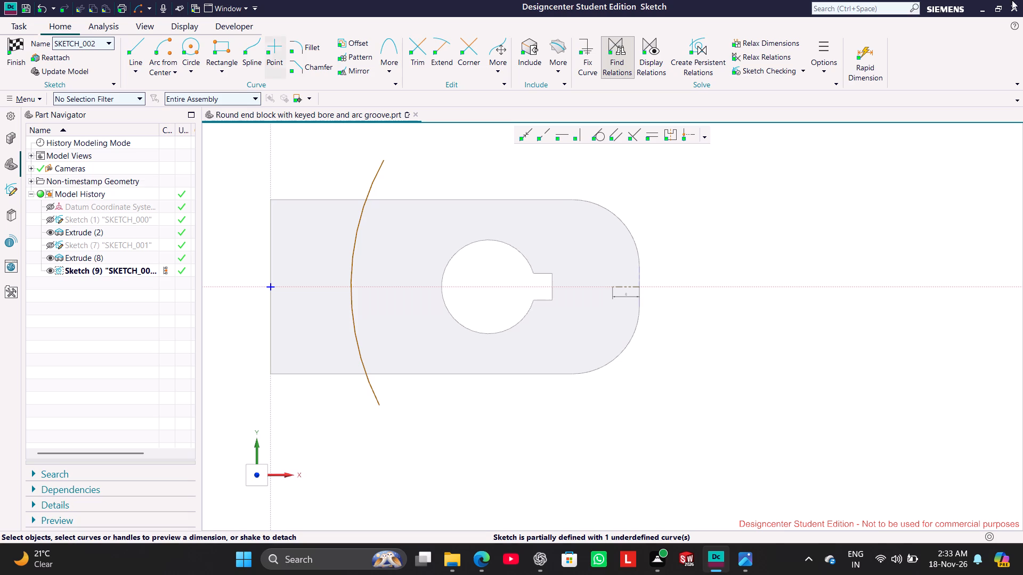
Draw a second concentric arc of about 97 mm radius spanning 45°, nearer the block's flat end.
{"action": "left_click", "coordinate": [160, 50]}
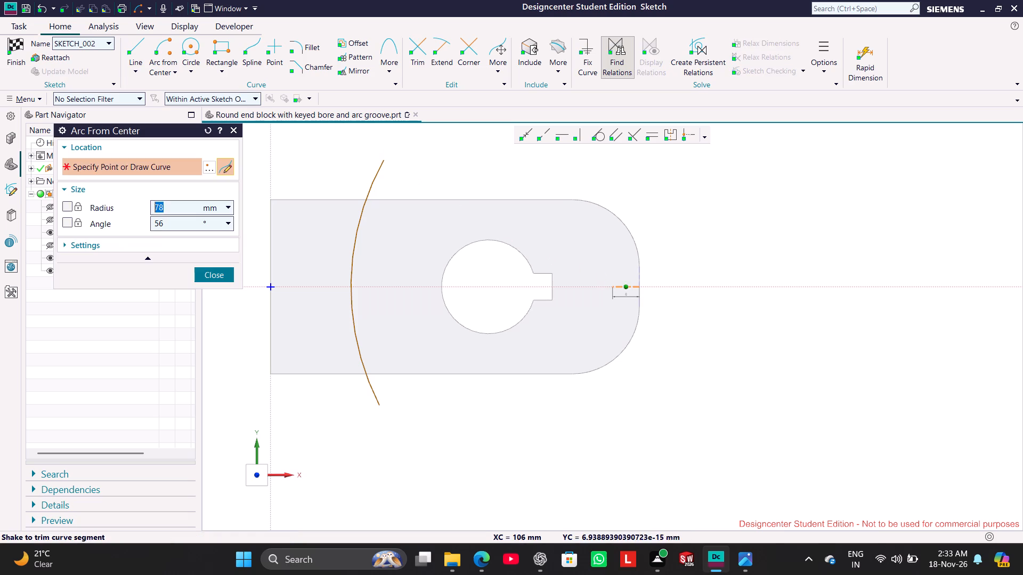
{"action": "left_click", "coordinate": [613, 287]}
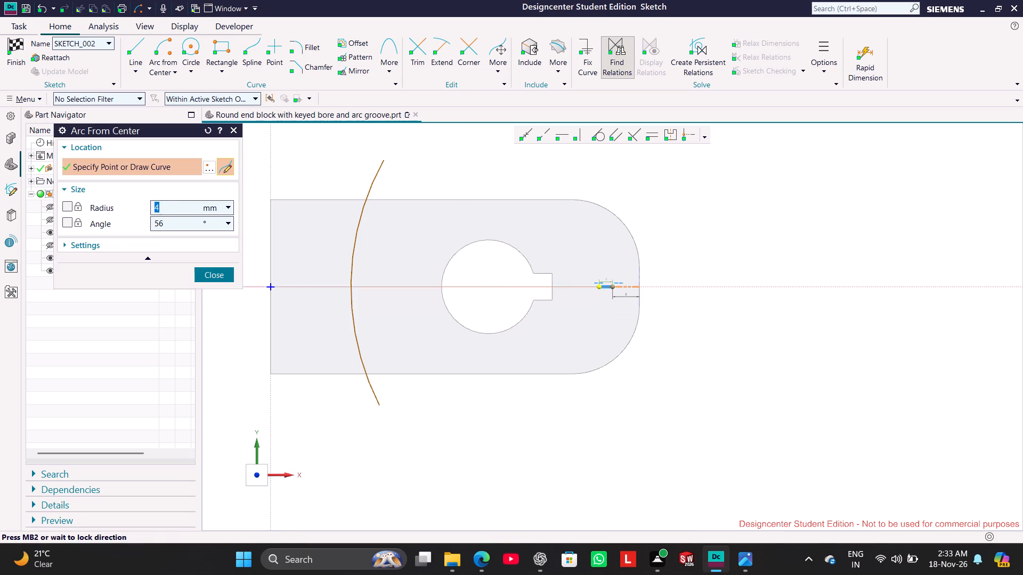
{"action": "left_click_drag", "start_coordinate": [311, 169], "coordinate": [311, 174]}
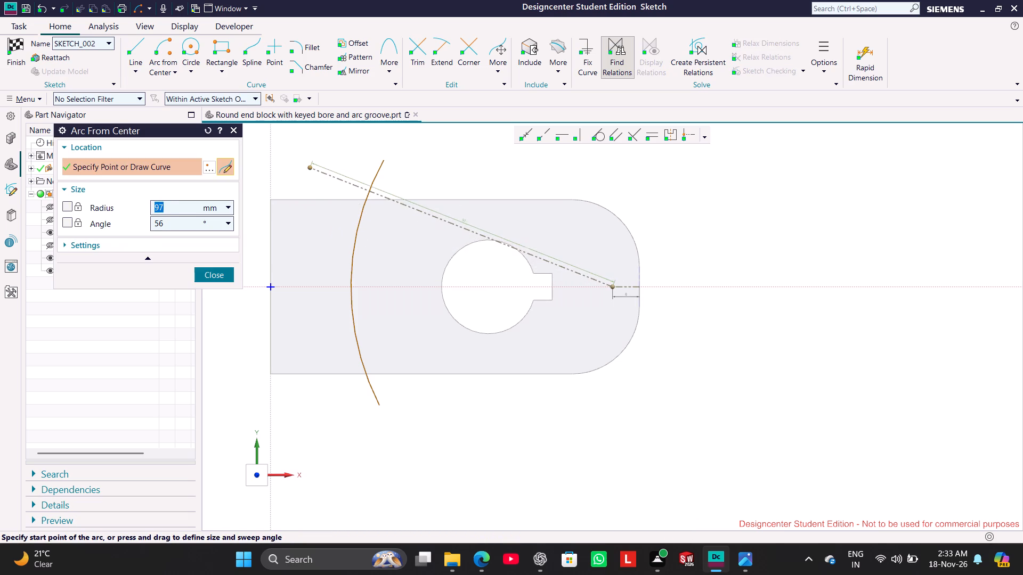
{"action": "left_click", "coordinate": [316, 415]}
{"action": "left_click", "coordinate": [217, 276]}
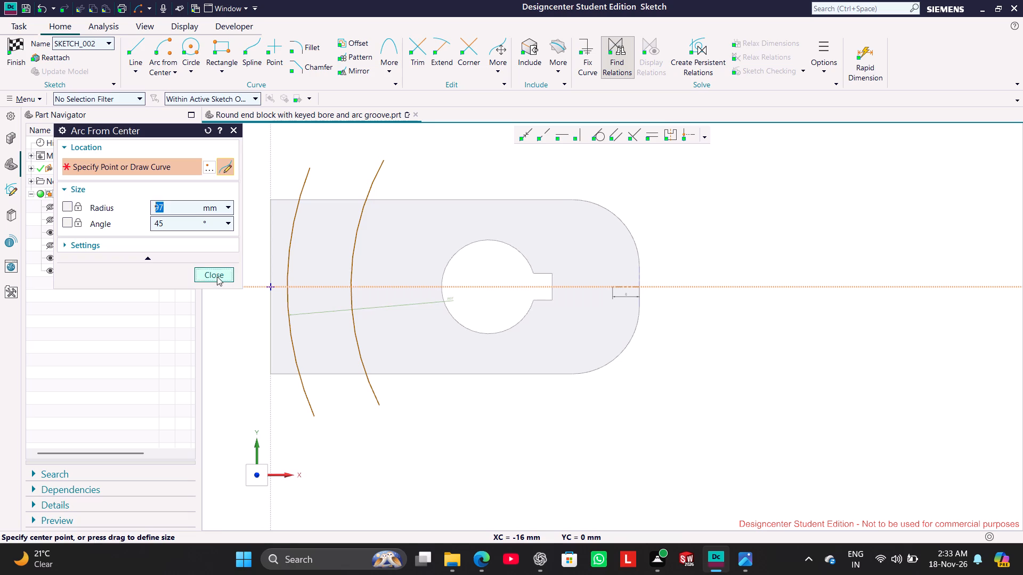
Draw a third concentric arc of about 89 mm radius spanning 48.5°, between the other two arcs.
{"action": "left_click_drag", "start_coordinate": [160, 49], "coordinate": [167, 51]}
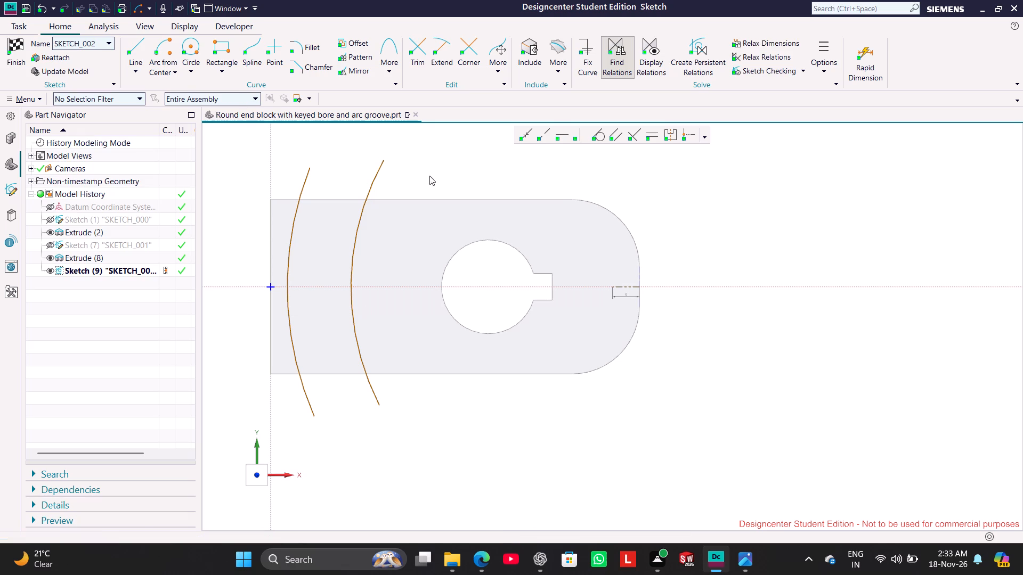
{"action": "left_click", "coordinate": [615, 288]}
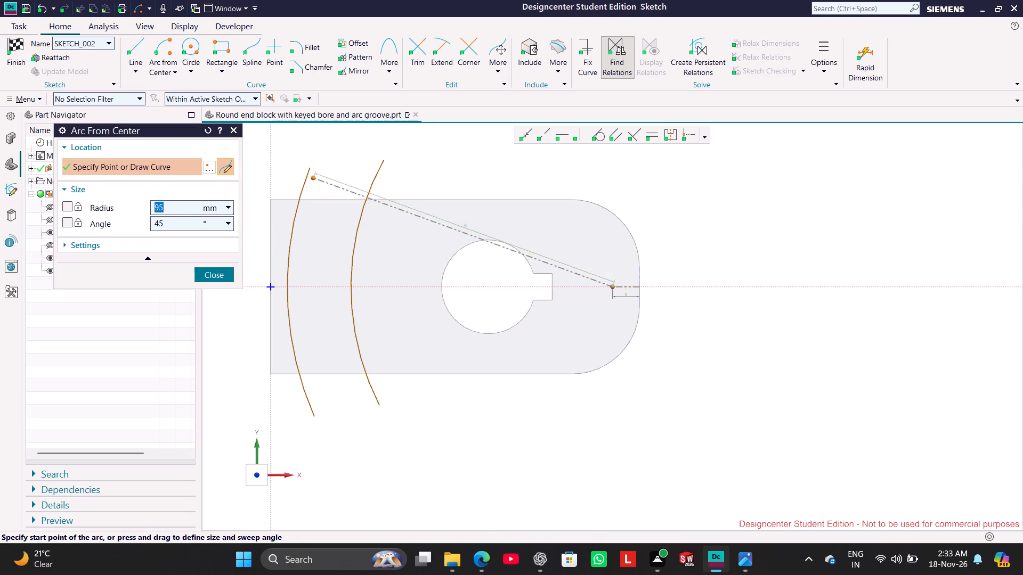
{"action": "left_click", "coordinate": [338, 166]}
{"action": "left_click", "coordinate": [351, 407]}
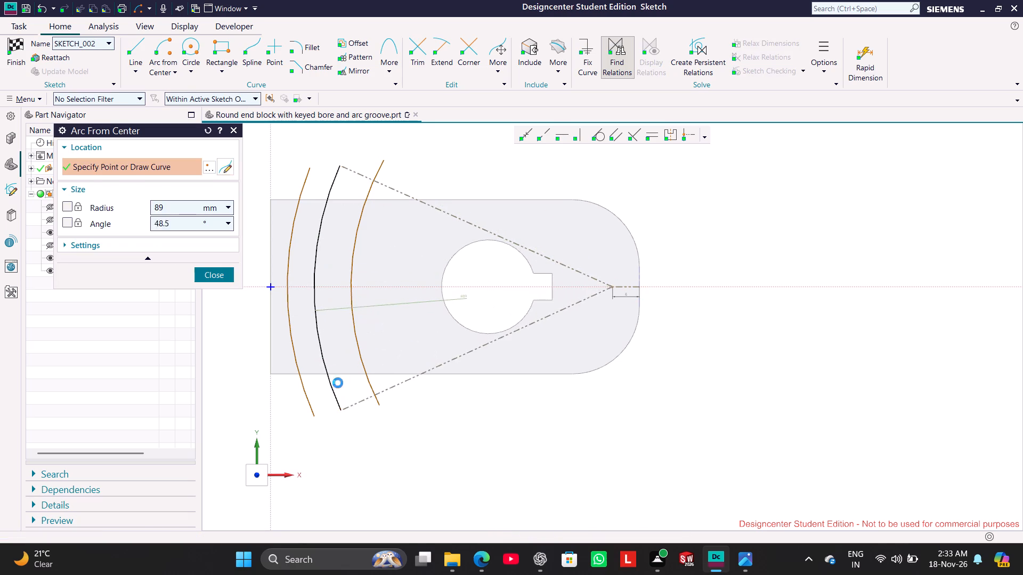
{"action": "left_click", "coordinate": [219, 273]}
Convert the middle arc to a reference curve.
{"action": "right_click", "coordinate": [320, 228]}
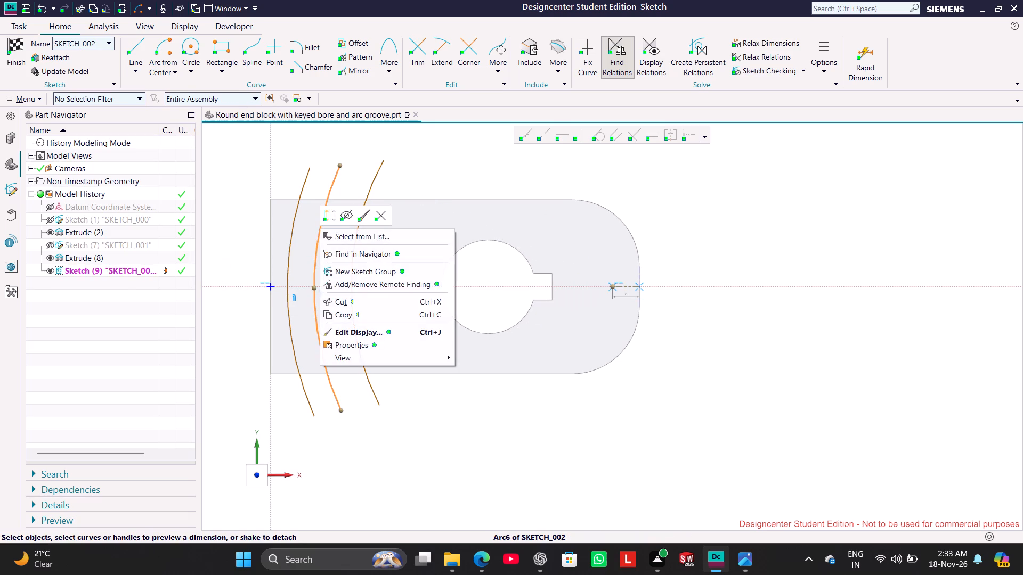
{"action": "left_click", "coordinate": [327, 219]}
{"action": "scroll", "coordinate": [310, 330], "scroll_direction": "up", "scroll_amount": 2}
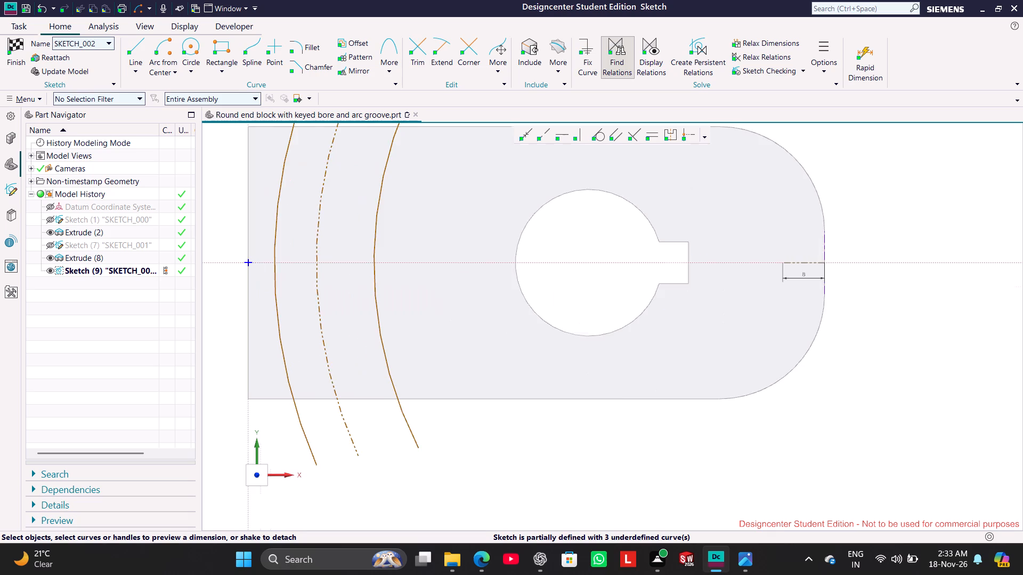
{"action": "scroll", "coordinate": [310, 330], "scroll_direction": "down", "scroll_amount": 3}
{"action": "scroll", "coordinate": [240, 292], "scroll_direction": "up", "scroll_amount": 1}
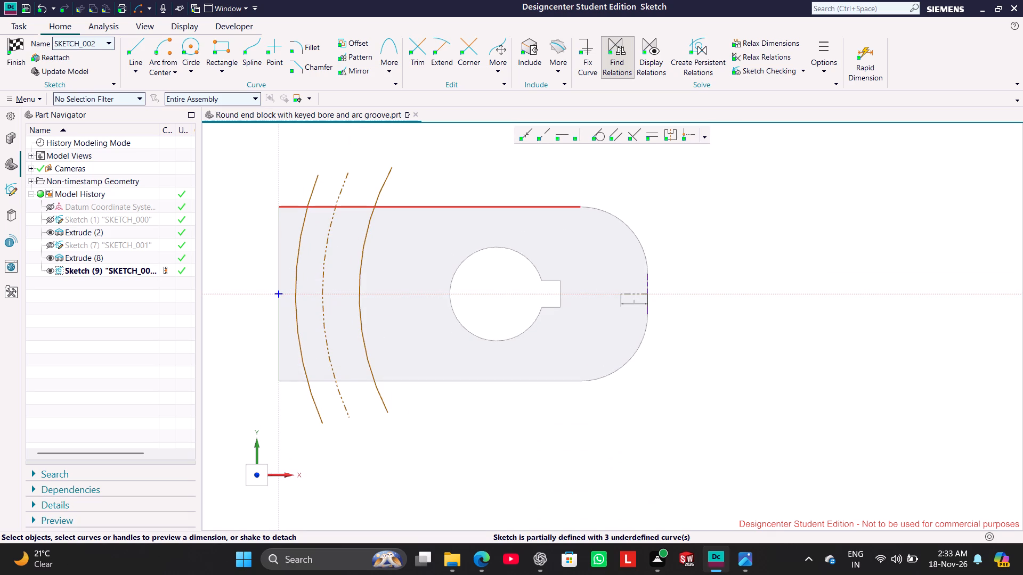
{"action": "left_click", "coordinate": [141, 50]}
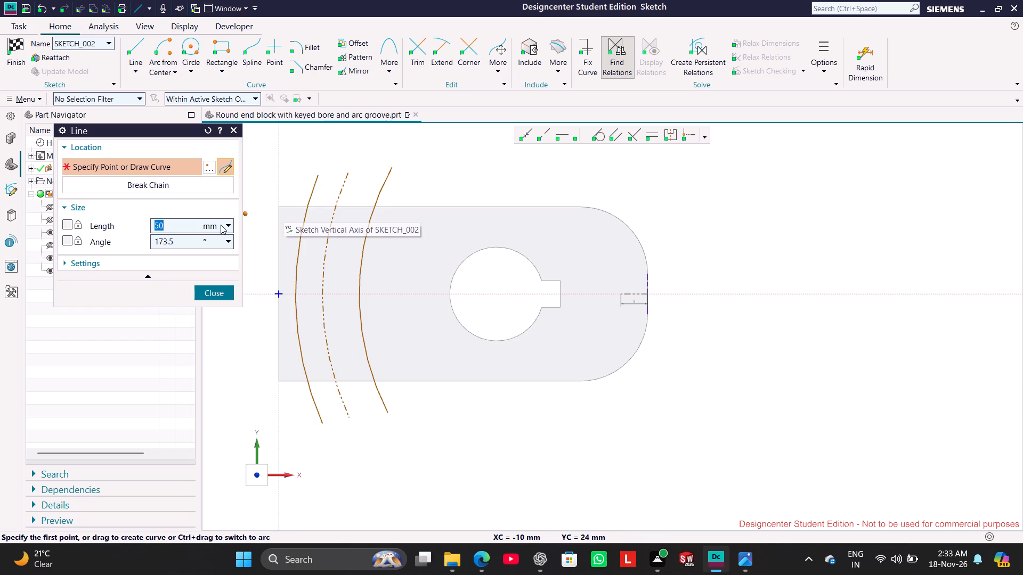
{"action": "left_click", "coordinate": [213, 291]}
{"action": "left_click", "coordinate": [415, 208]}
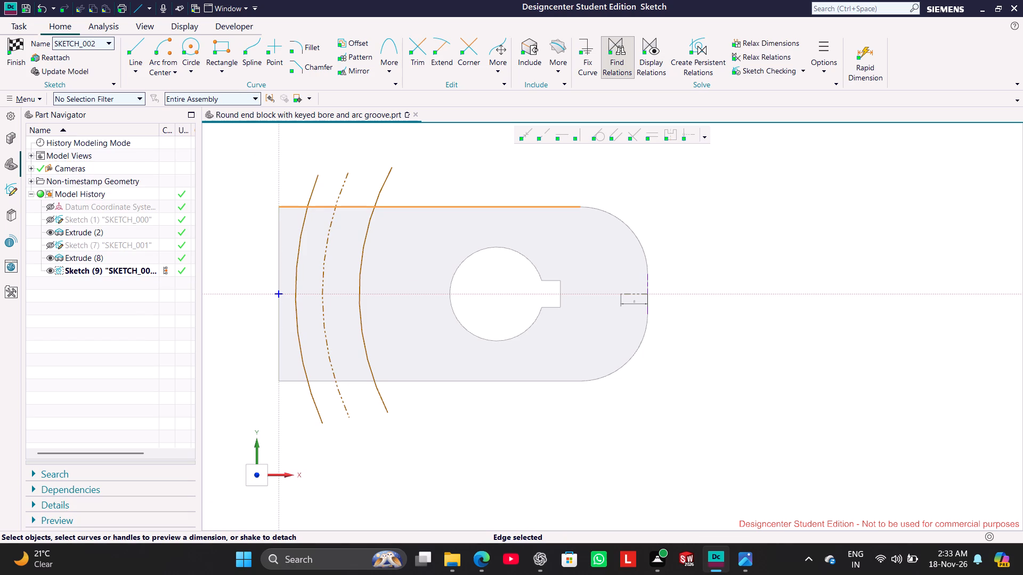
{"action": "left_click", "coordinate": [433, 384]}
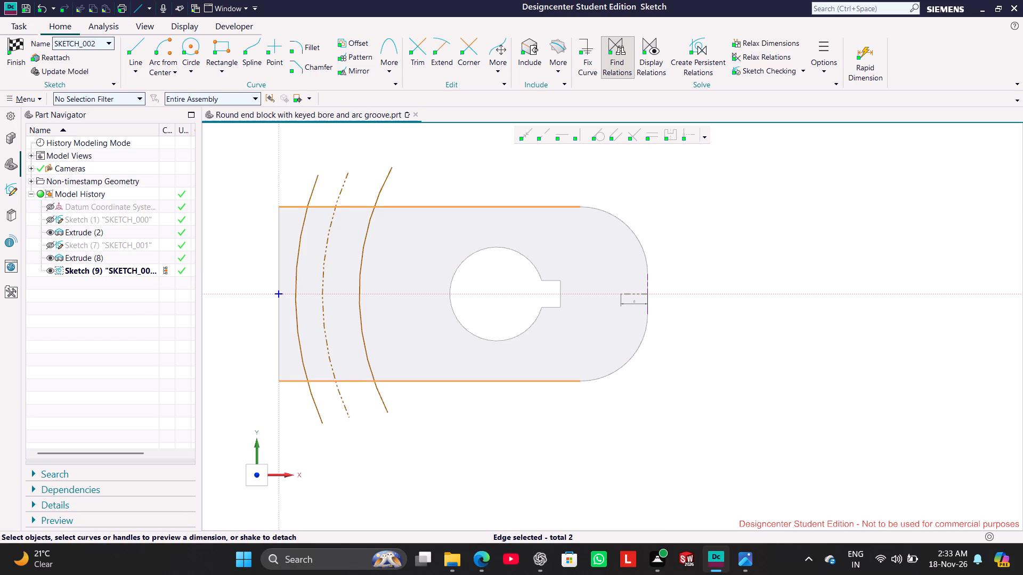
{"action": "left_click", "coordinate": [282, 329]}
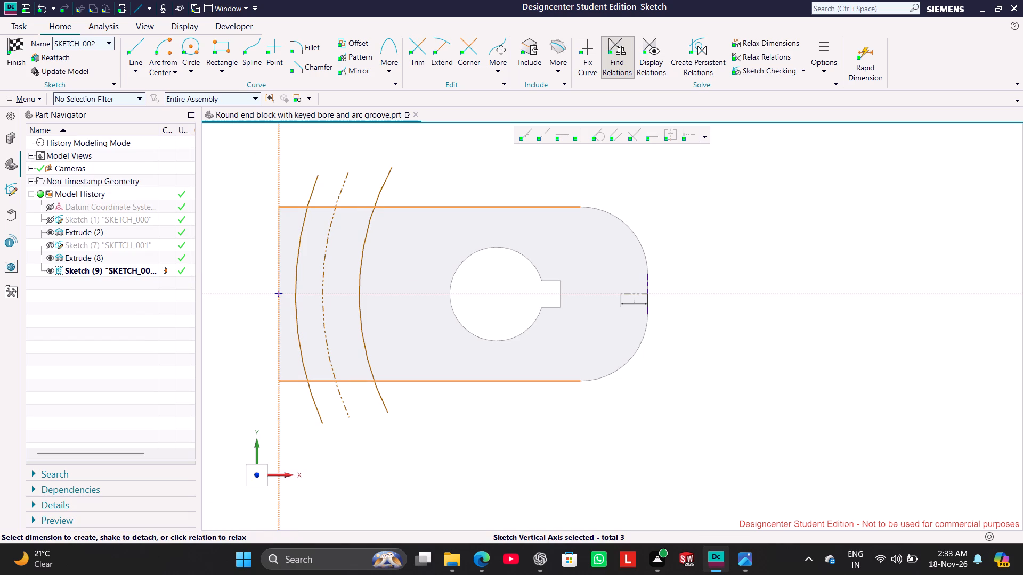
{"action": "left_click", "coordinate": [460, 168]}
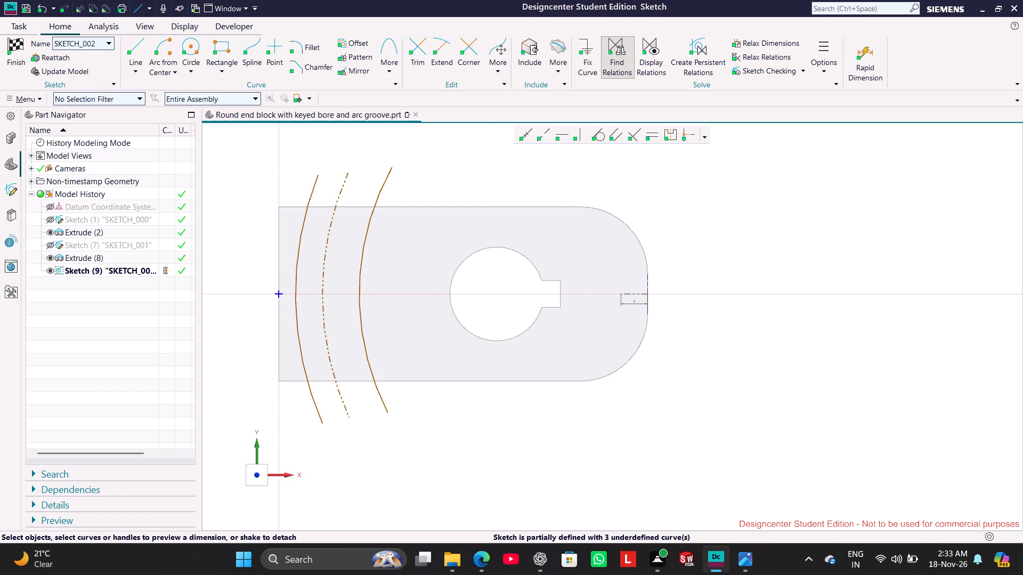
Include the block's two long straight edges and both rounded corner edges as reference geometry in the sketch.
{"action": "left_click", "coordinate": [529, 59]}
{"action": "left_click", "coordinate": [452, 203]}
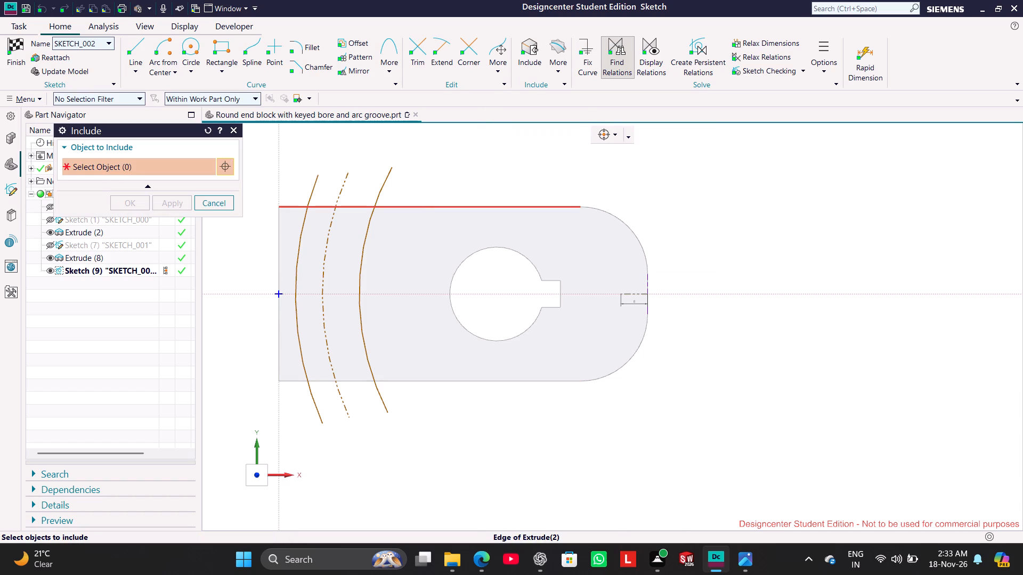
{"action": "left_click", "coordinate": [470, 378]}
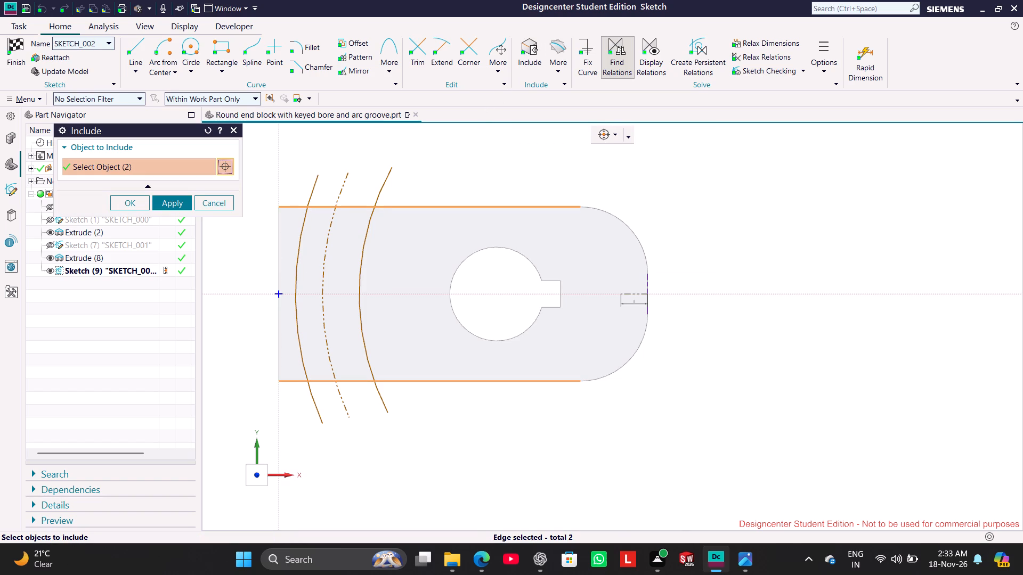
{"action": "left_click", "coordinate": [636, 354]}
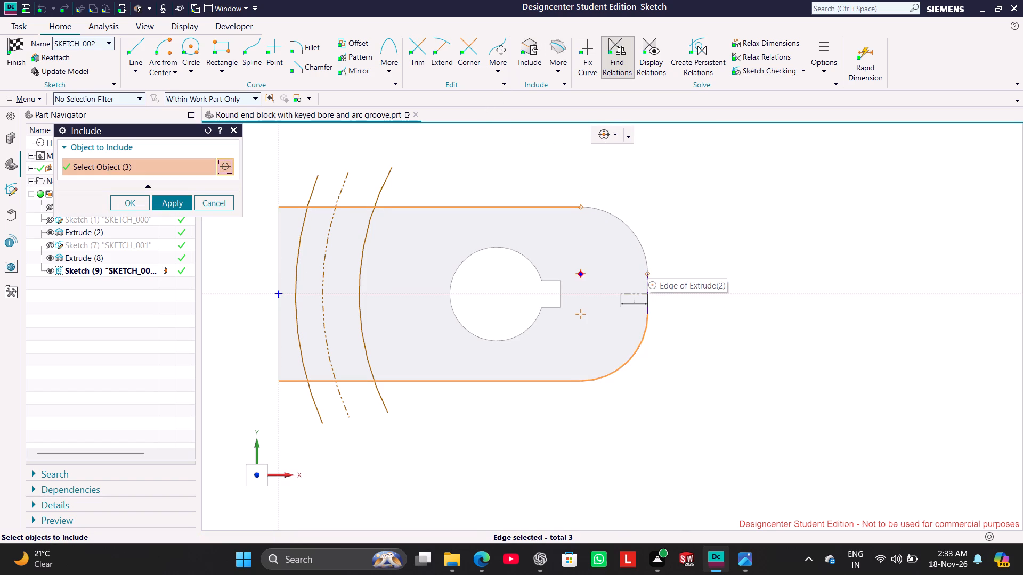
{"action": "left_click", "coordinate": [643, 250]}
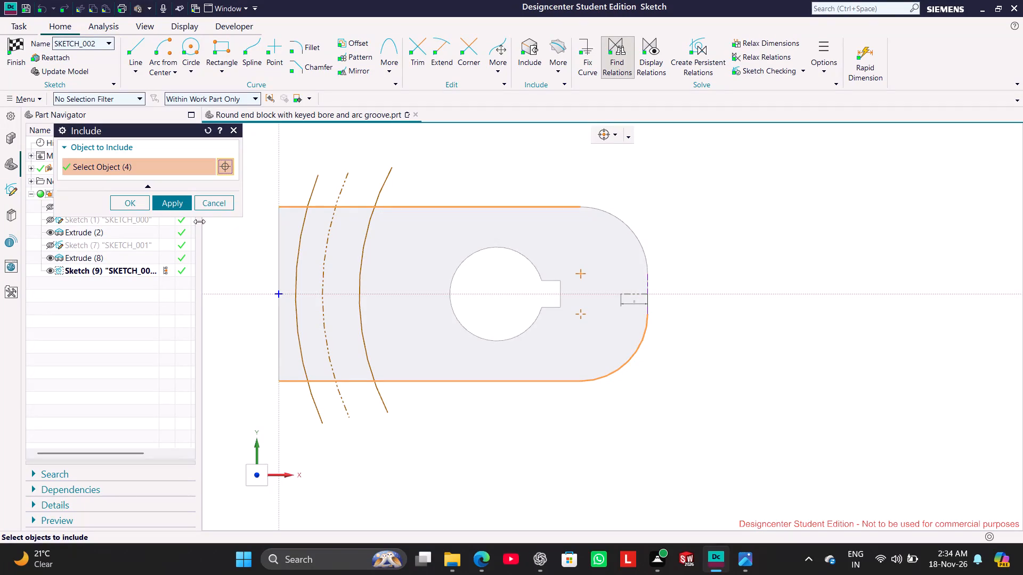
{"action": "left_click", "coordinate": [180, 206]}
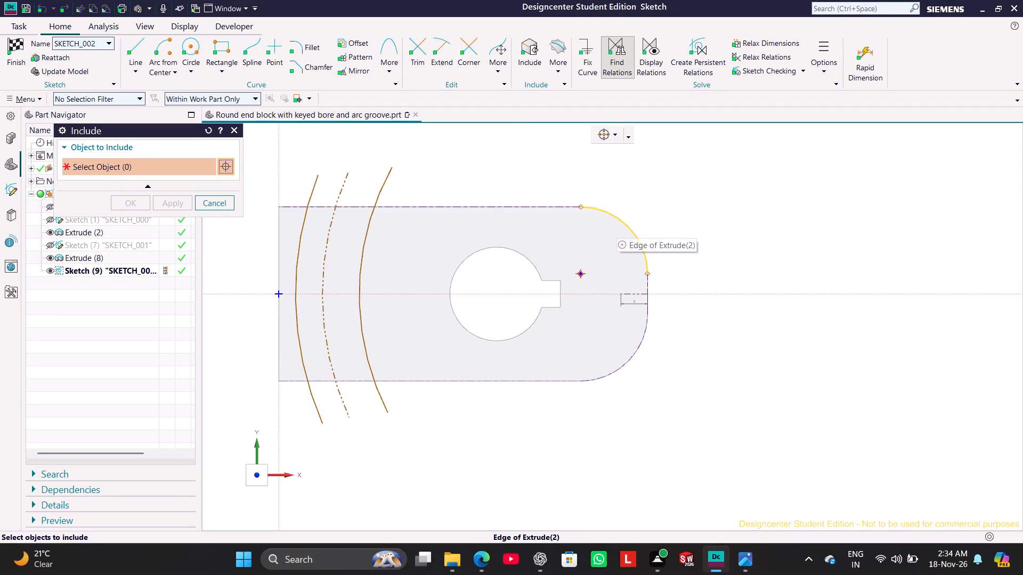
{"action": "left_click", "coordinate": [617, 217]}
{"action": "left_click", "coordinate": [532, 60]}
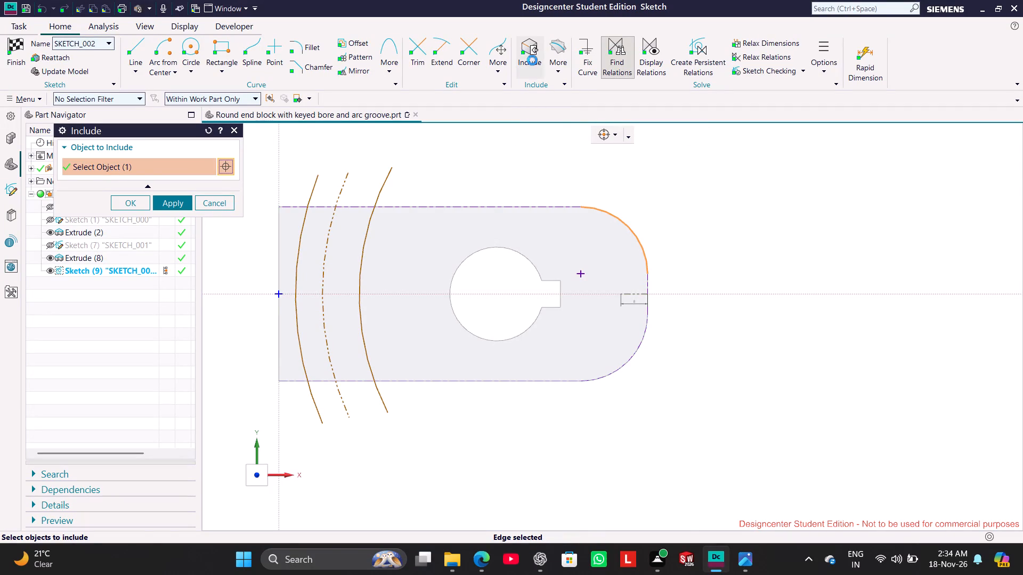
{"action": "left_click", "coordinate": [629, 221]}
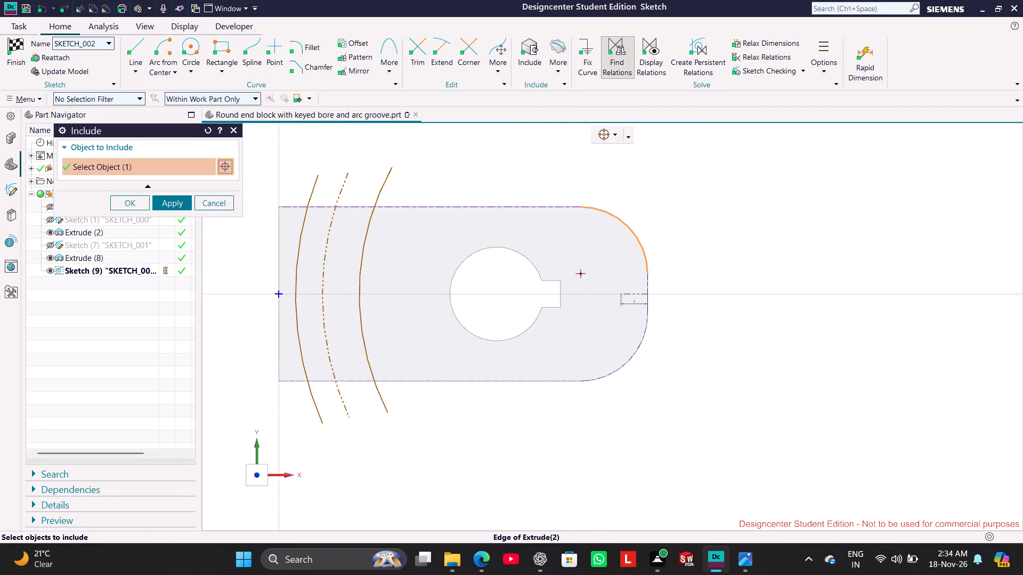
{"action": "left_click", "coordinate": [176, 202]}
{"action": "scroll", "coordinate": [354, 301], "scroll_direction": "up", "scroll_amount": 2}
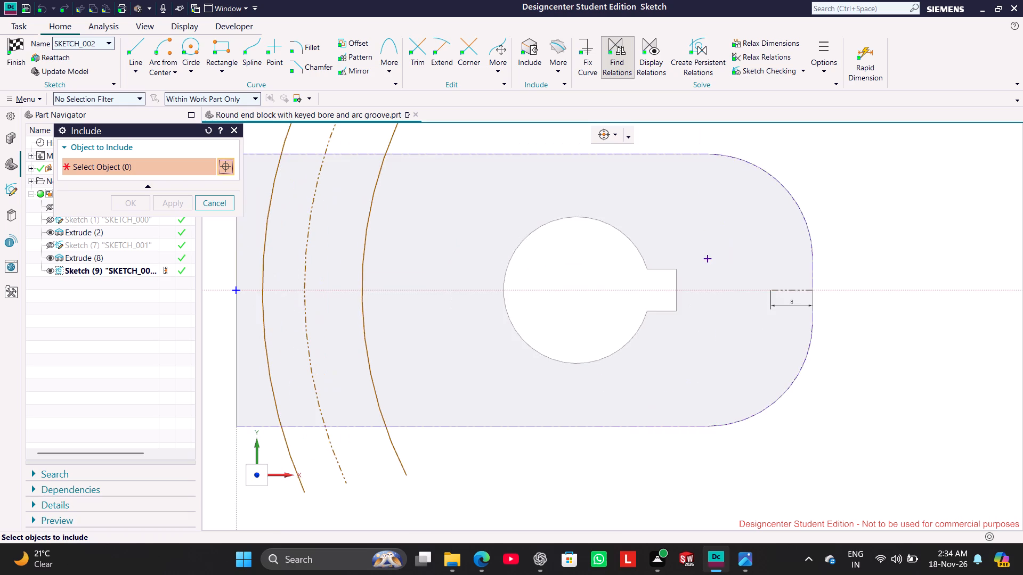
{"action": "scroll", "coordinate": [278, 307], "scroll_direction": "down", "scroll_amount": 2}
{"action": "left_click", "coordinate": [211, 208]}
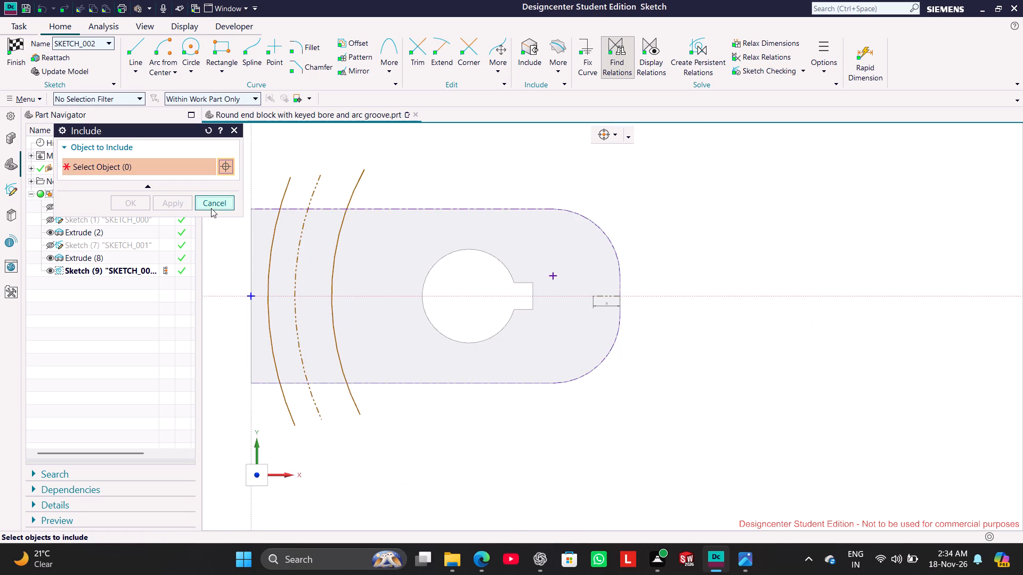
Draw a horizontal line along the block's lower long edge, from the rounded corner to beyond the flat end.
{"action": "left_click_drag", "start_coordinate": [228, 258], "coordinate": [305, 257], "text": "shift"}
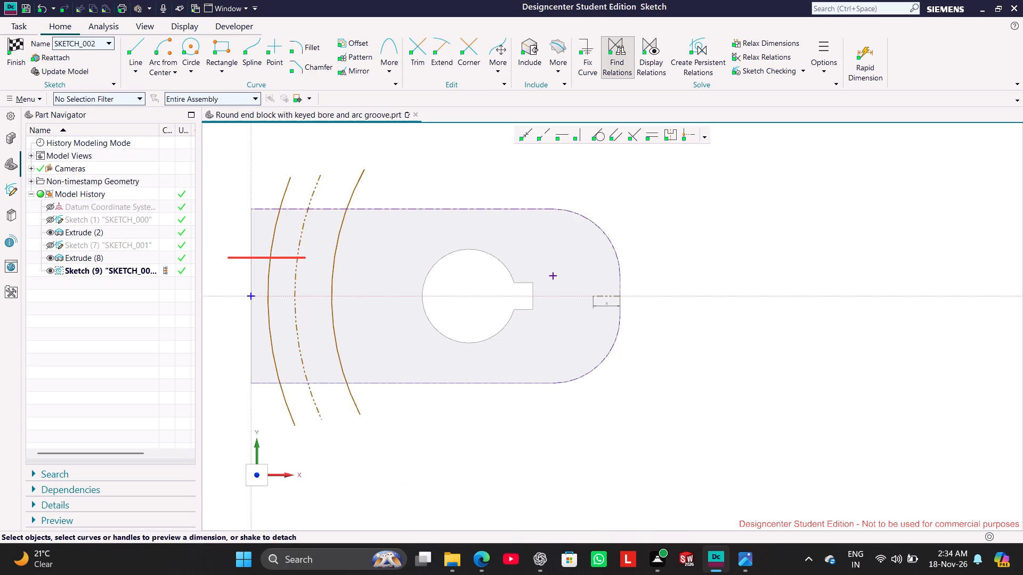
{"action": "middle_click_drag", "start_coordinate": [231, 239], "coordinate": [337, 245], "text": "shift"}
{"action": "left_click", "coordinate": [261, 231]}
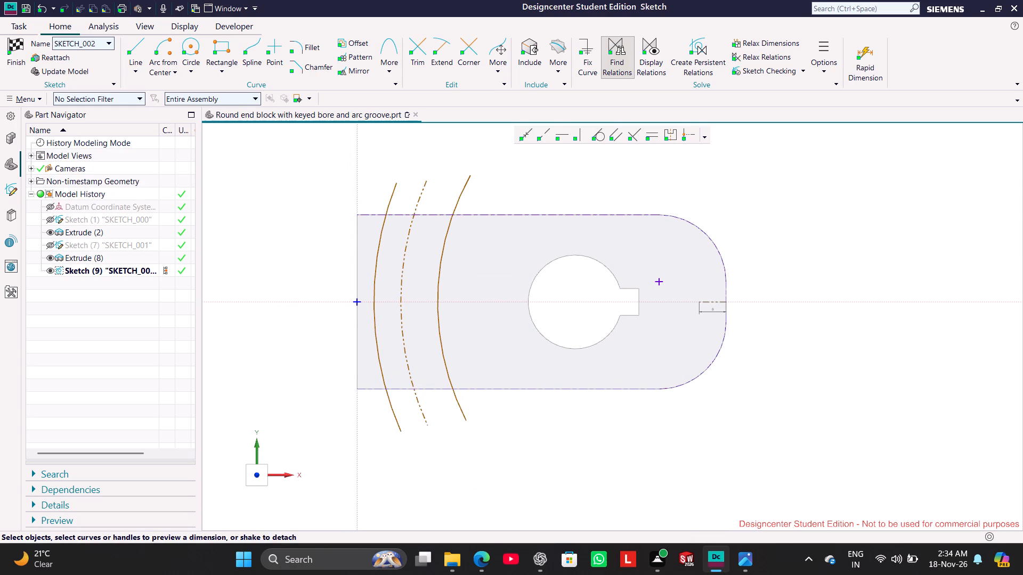
{"action": "left_click", "coordinate": [131, 47]}
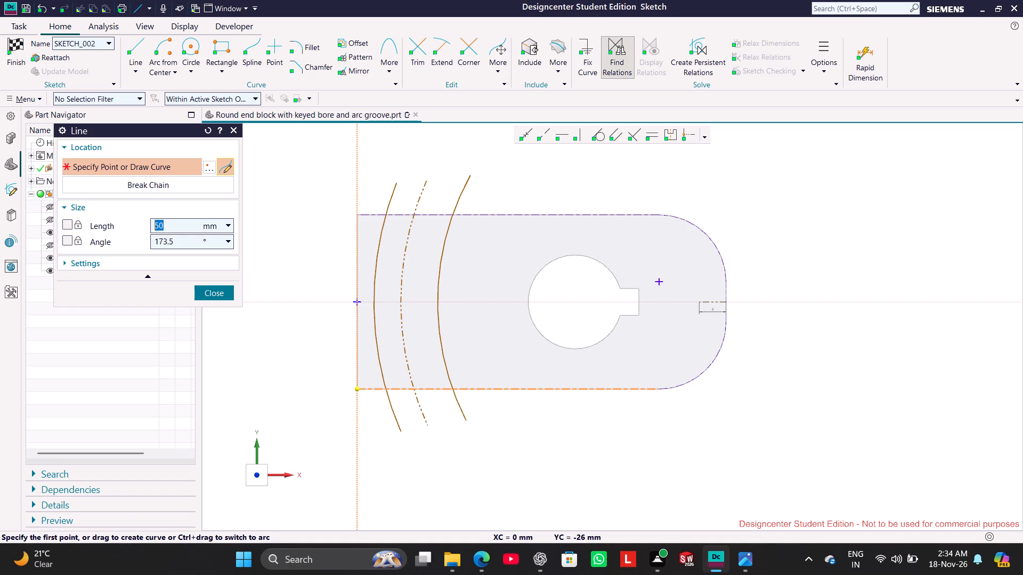
{"action": "left_click", "coordinate": [664, 389]}
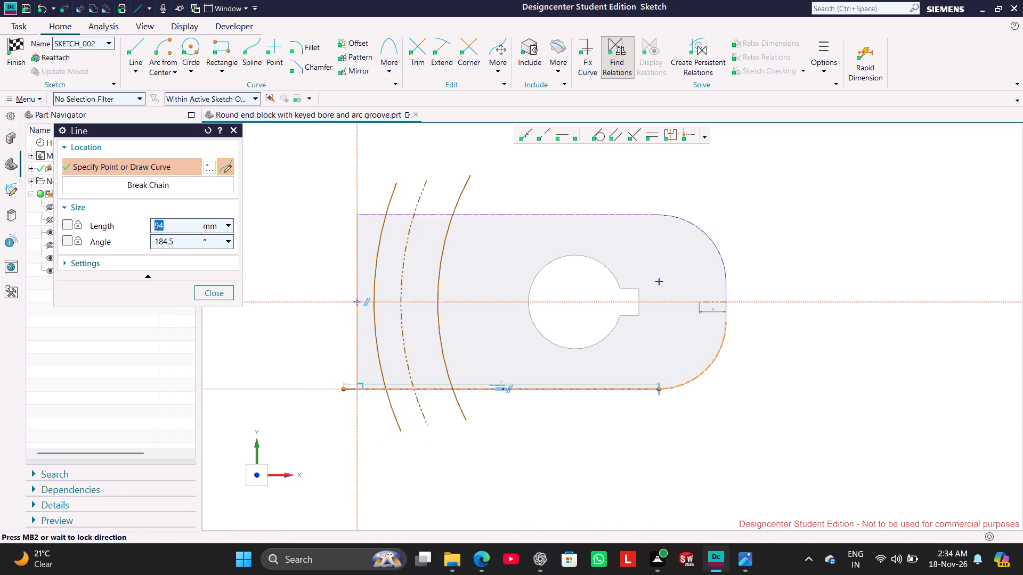
{"action": "left_click", "coordinate": [318, 385]}
{"action": "left_click", "coordinate": [213, 293]}
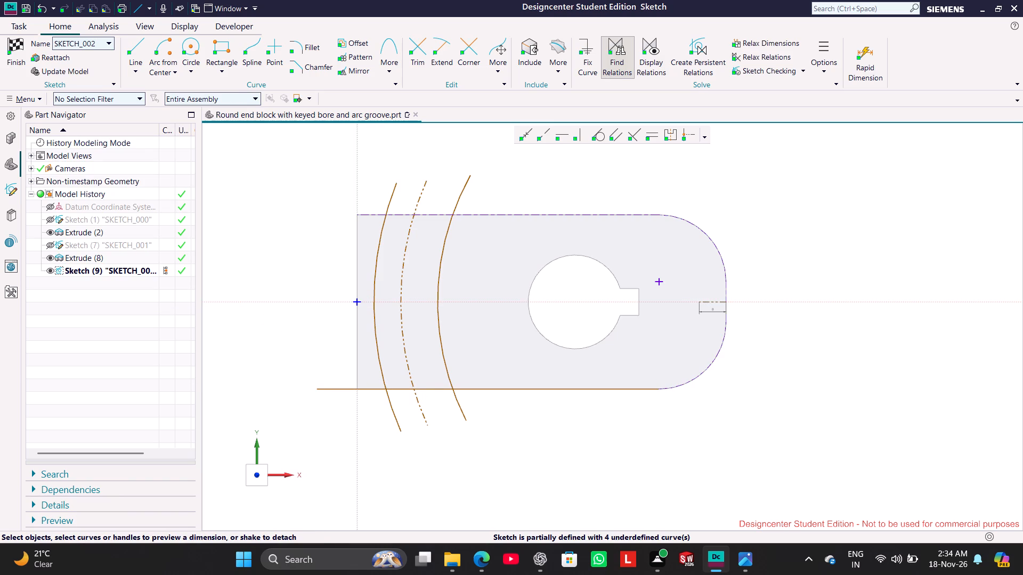
Draw a 100 mm horizontal line along the block's upper long edge, from the rounded corner past the flat end.
{"action": "left_click", "coordinate": [131, 46]}
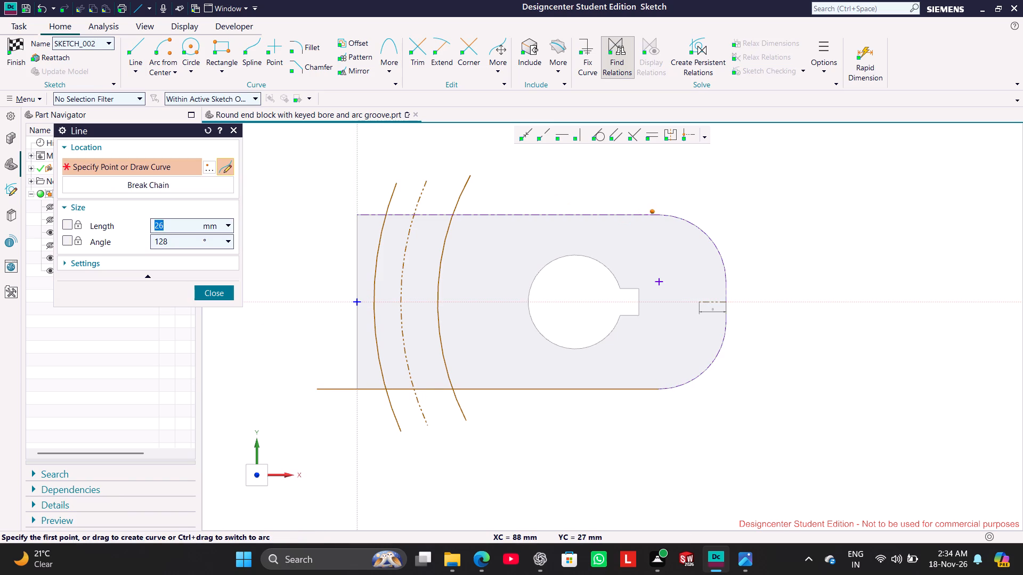
{"action": "left_click", "coordinate": [664, 209]}
{"action": "left_click", "coordinate": [324, 201]}
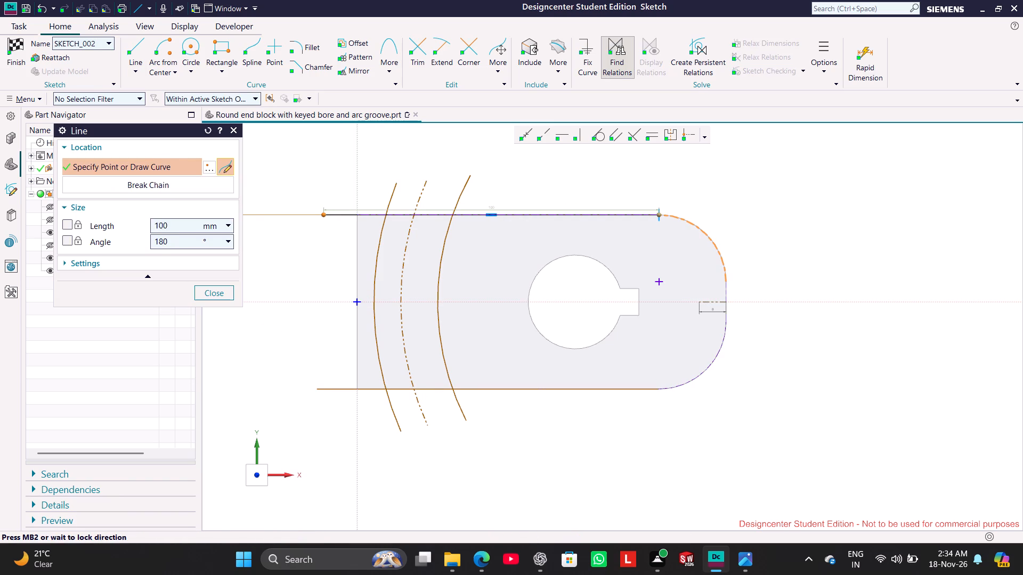
{"action": "left_click", "coordinate": [222, 293]}
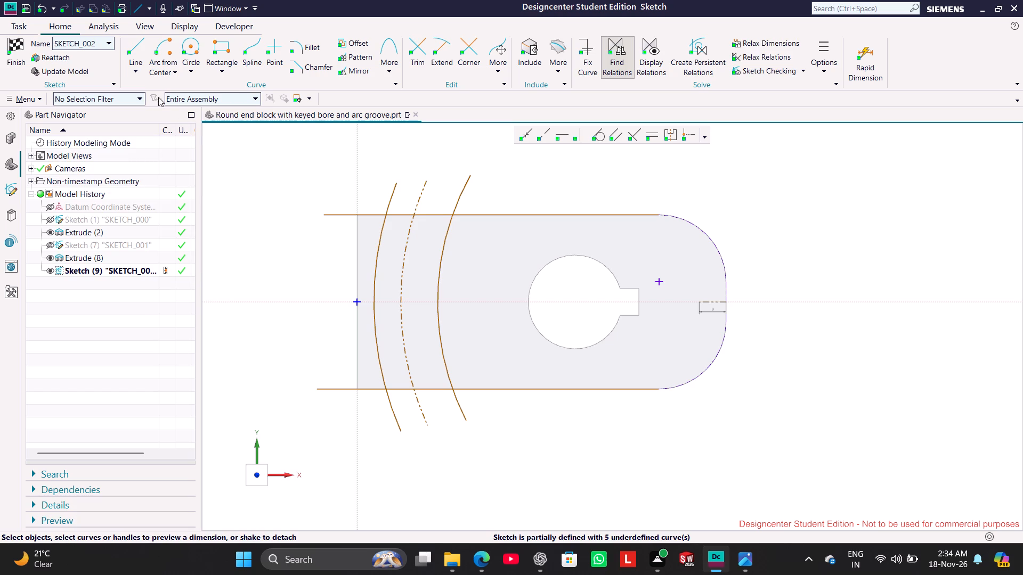
Draw a vertical line about 67 mm long on the block's flat end, crossing both horizontal lines.
{"action": "left_click", "coordinate": [139, 51]}
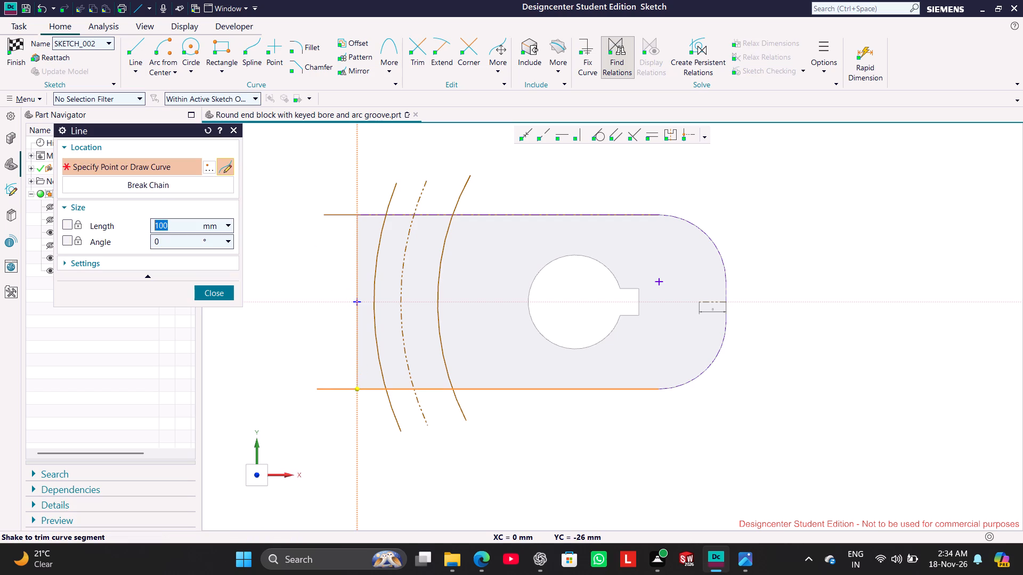
{"action": "left_click", "coordinate": [360, 410]}
{"action": "left_click", "coordinate": [358, 185]}
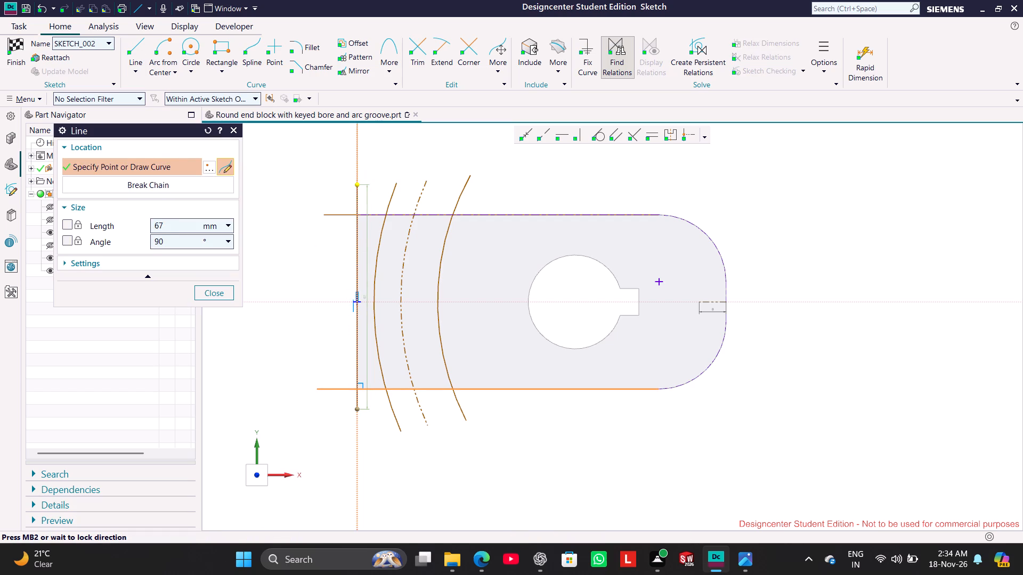
{"action": "left_click", "coordinate": [221, 293]}
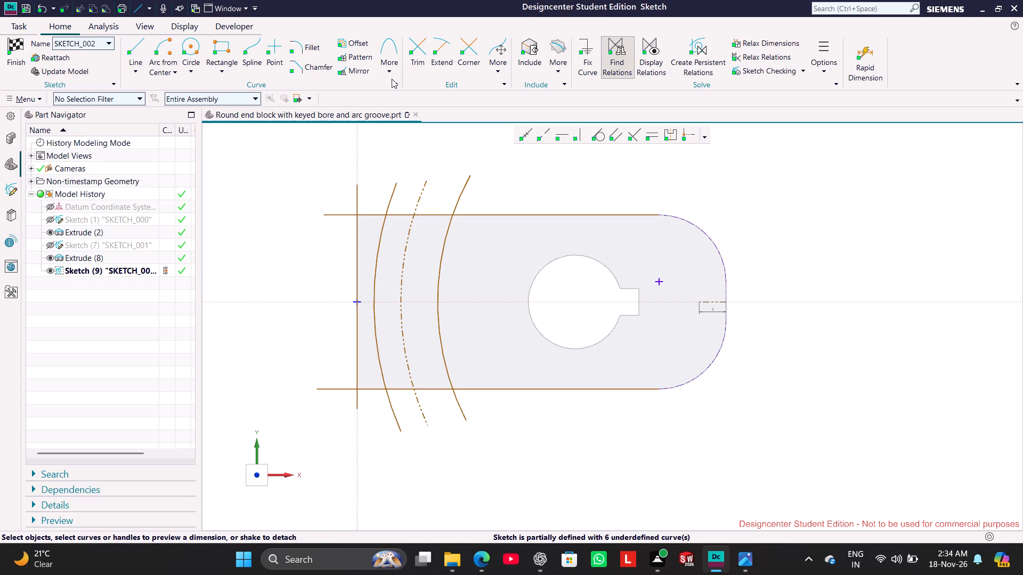
Trim the overhanging line ends at both corners of the block's flat end.
{"action": "left_click", "coordinate": [414, 48]}
{"action": "left_click_drag", "start_coordinate": [376, 176], "coordinate": [333, 243]}
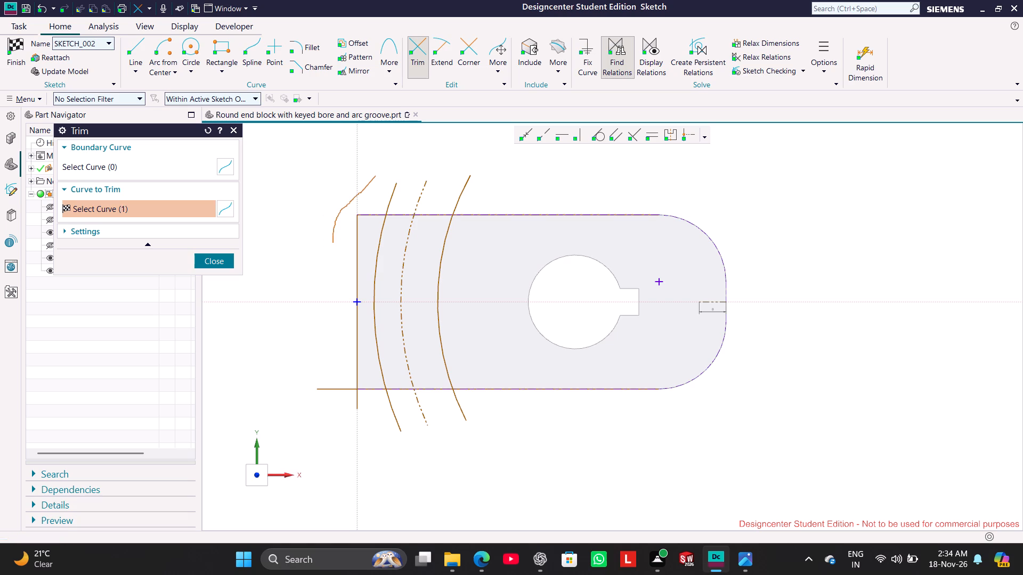
{"action": "left_click_drag", "start_coordinate": [371, 407], "coordinate": [320, 363]}
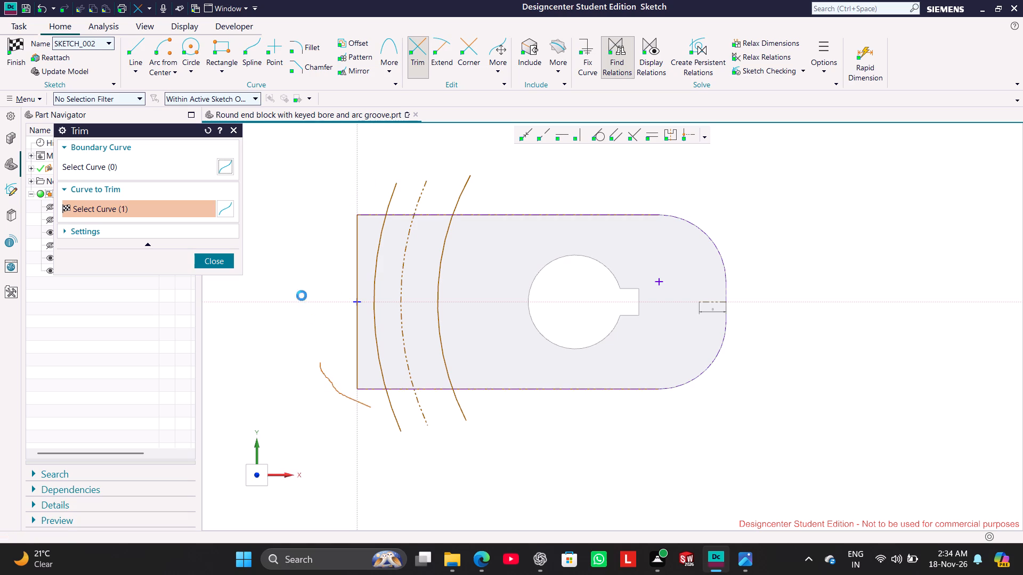
{"action": "left_click", "coordinate": [216, 264]}
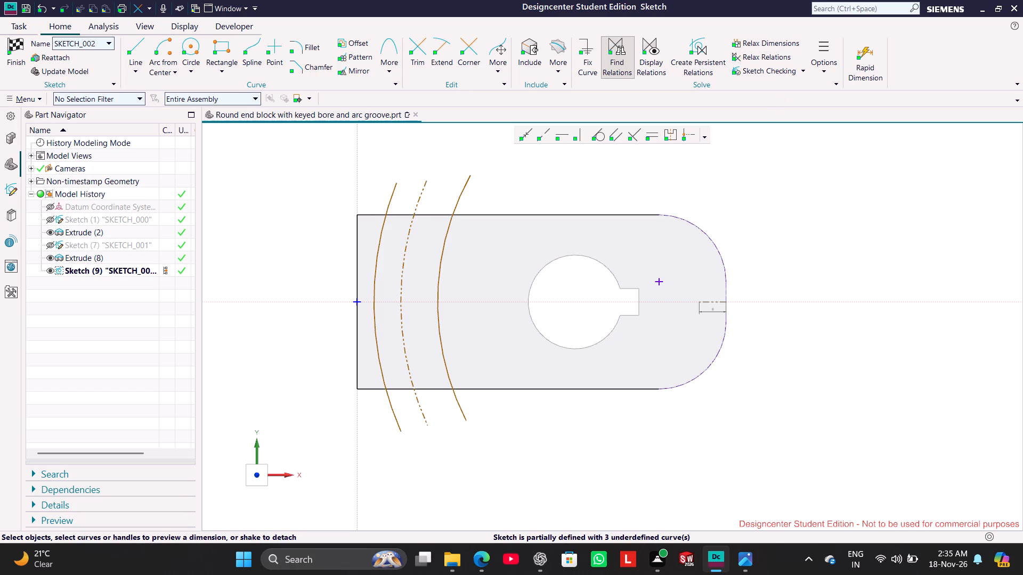
Remove the stray included point between the keyway and the block's rounded end.
{"action": "left_click", "coordinate": [656, 281]}
{"action": "left_click", "coordinate": [746, 200]}
{"action": "left_click_drag", "start_coordinate": [657, 283], "coordinate": [666, 339]}
{"action": "left_click", "coordinate": [741, 213]}
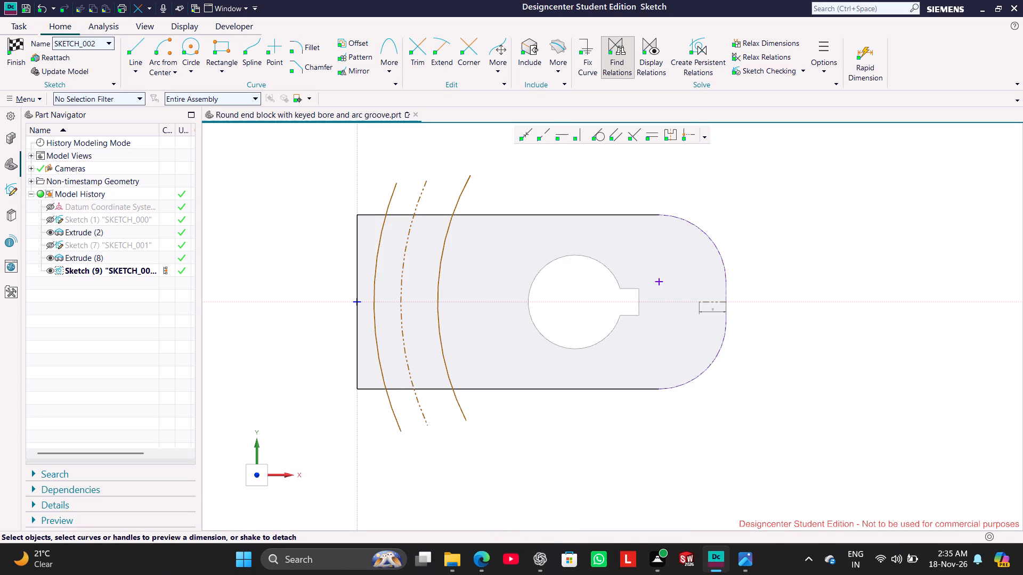
{"action": "middle_click_drag", "start_coordinate": [659, 281], "coordinate": [677, 294]}
{"action": "left_click", "coordinate": [256, 477]}
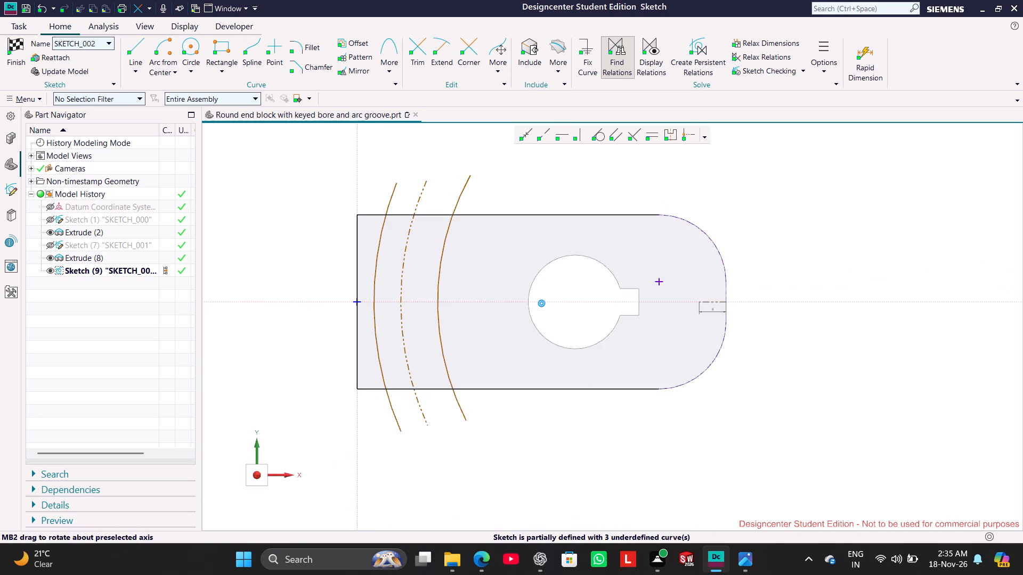
{"action": "double_click", "coordinate": [657, 284]}
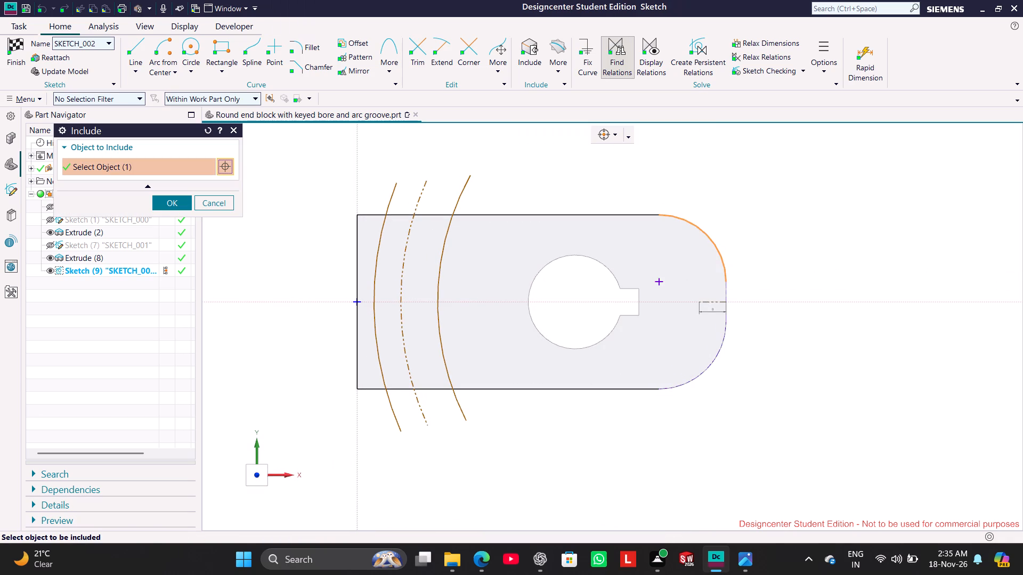
{"action": "left_click", "coordinate": [223, 206]}
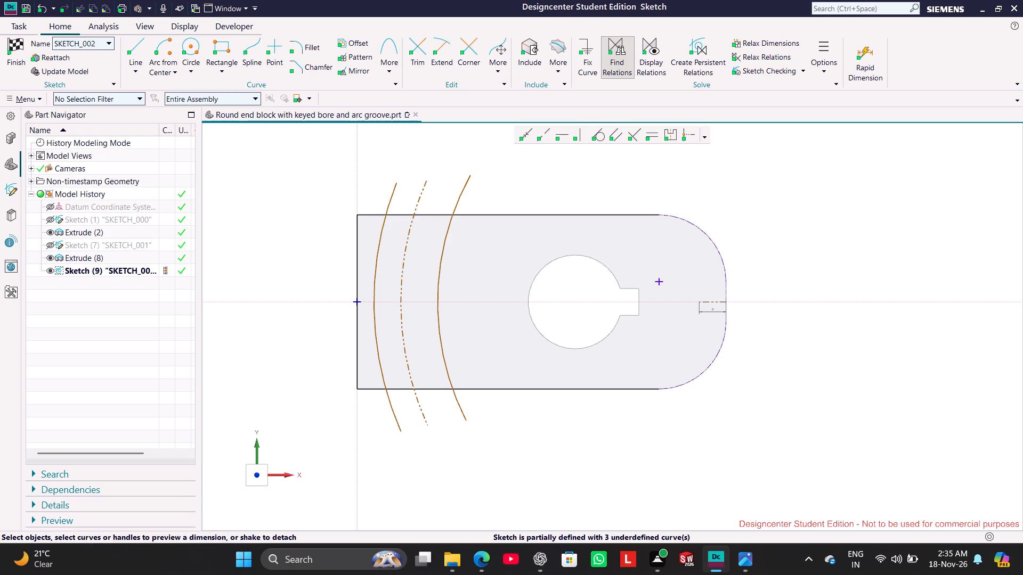
{"action": "right_click", "coordinate": [657, 280]}
{"action": "left_click", "coordinate": [680, 269]}
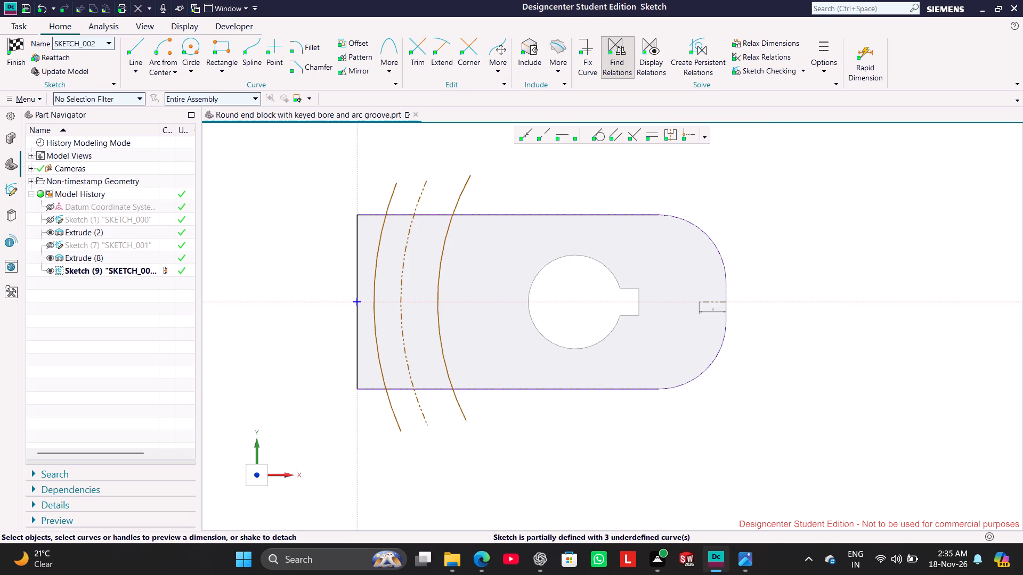
Check the arc radii in the reference drawing and dimension the arc nearest the bore with a 72 mm radius.
{"action": "left_click", "coordinate": [749, 561]}
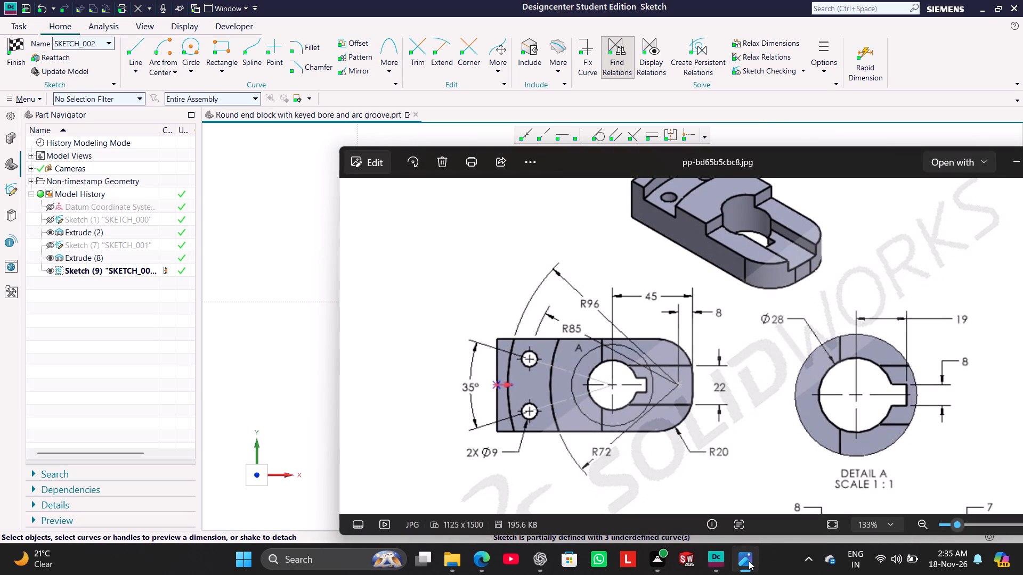
{"action": "left_click", "coordinate": [749, 561]}
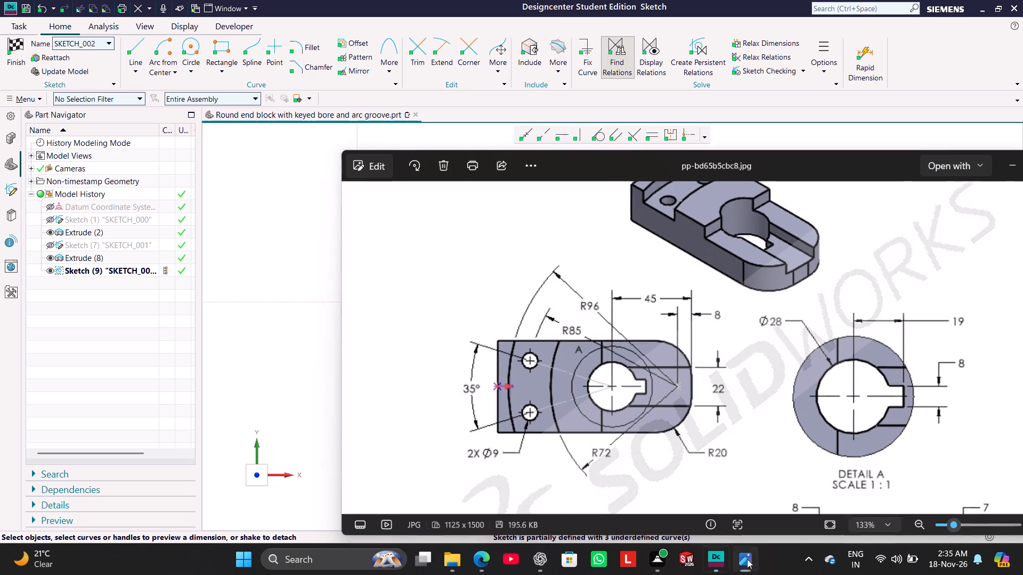
{"action": "left_click", "coordinate": [437, 294]}
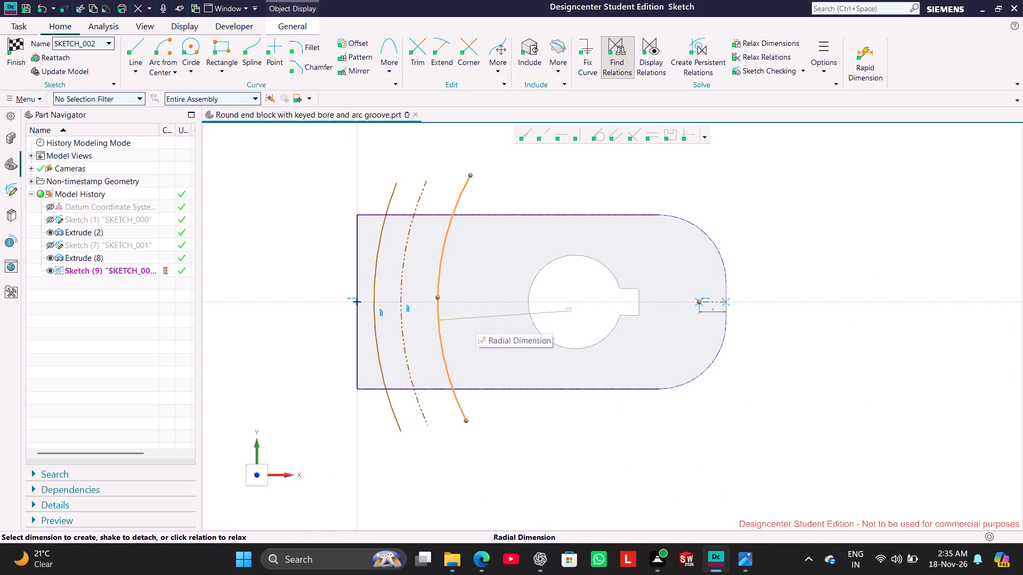
{"action": "double_click", "coordinate": [499, 315]}
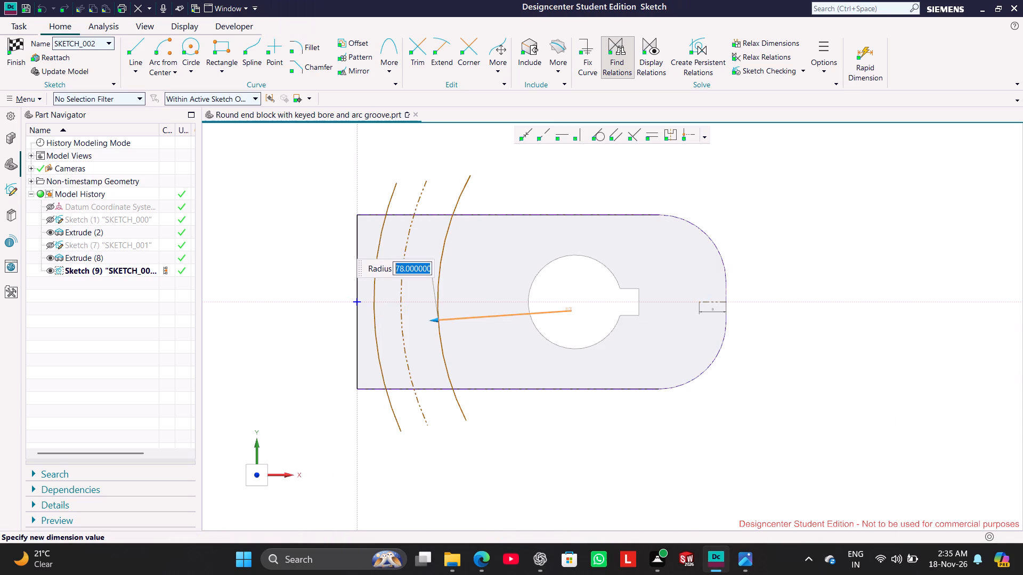
{"action": "type", "text": "72"}
{"action": "key", "text": "Return"}
{"action": "left_click", "coordinate": [485, 168]}
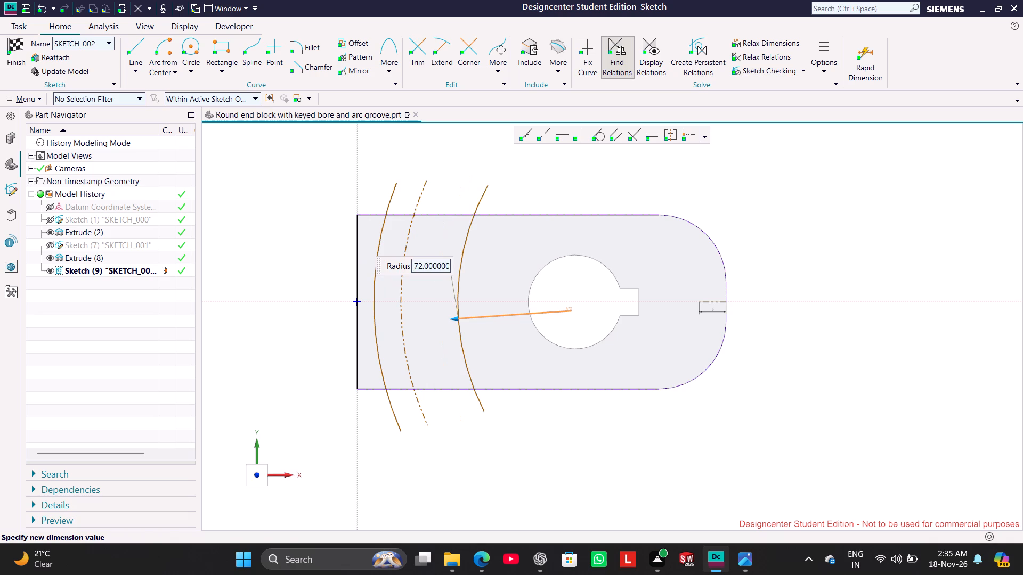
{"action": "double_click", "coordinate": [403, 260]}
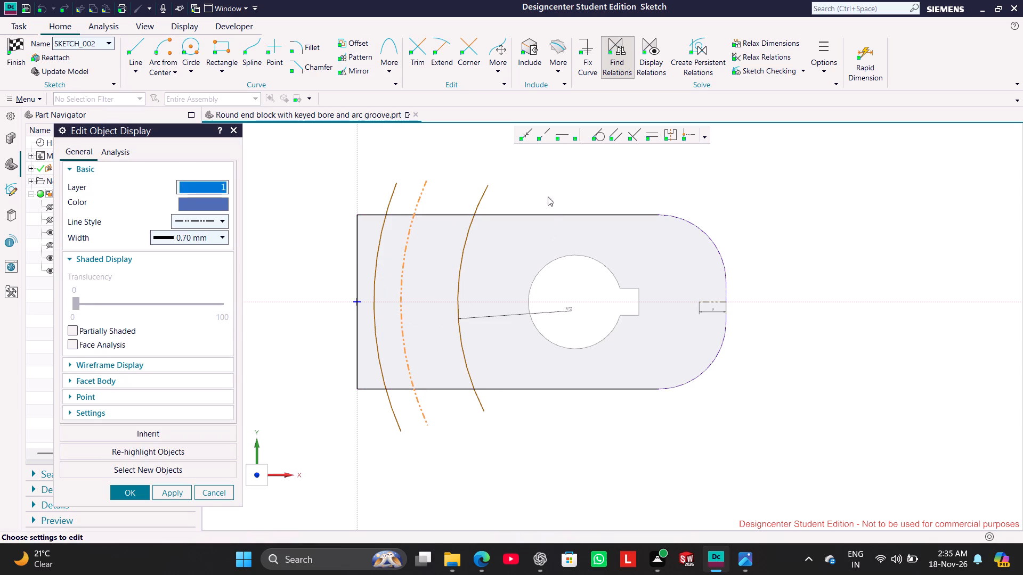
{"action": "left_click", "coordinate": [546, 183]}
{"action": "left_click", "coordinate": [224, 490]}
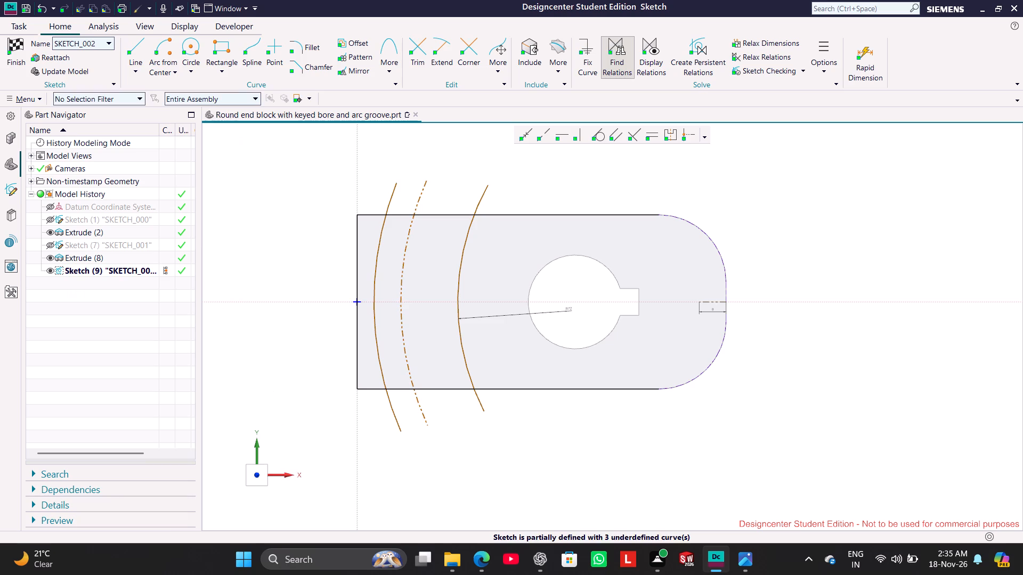
Dimension the middle reference arc with a radius of 85 mm.
{"action": "left_click", "coordinate": [400, 298]}
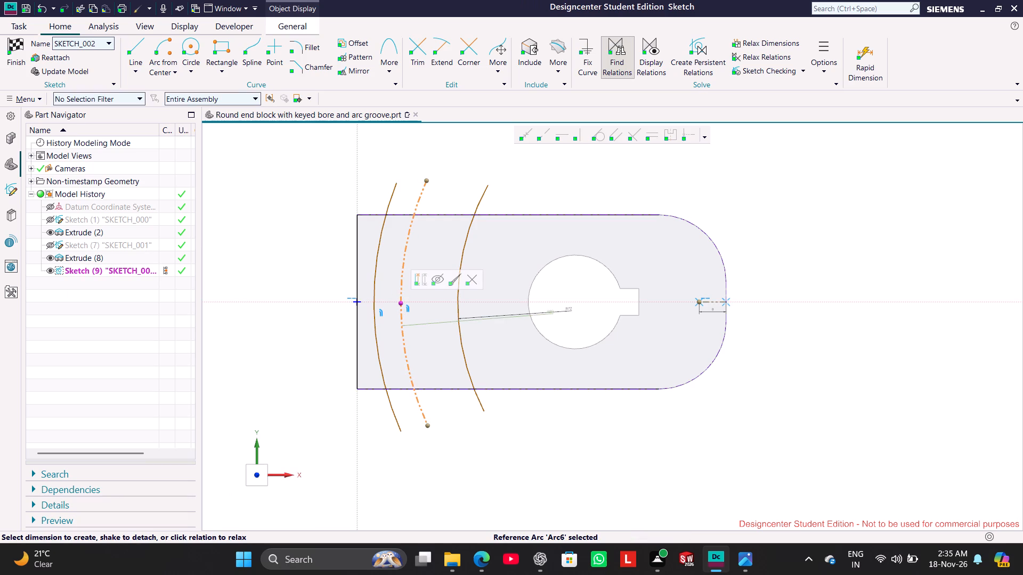
{"action": "scroll", "coordinate": [446, 332], "scroll_direction": "up", "scroll_amount": 3}
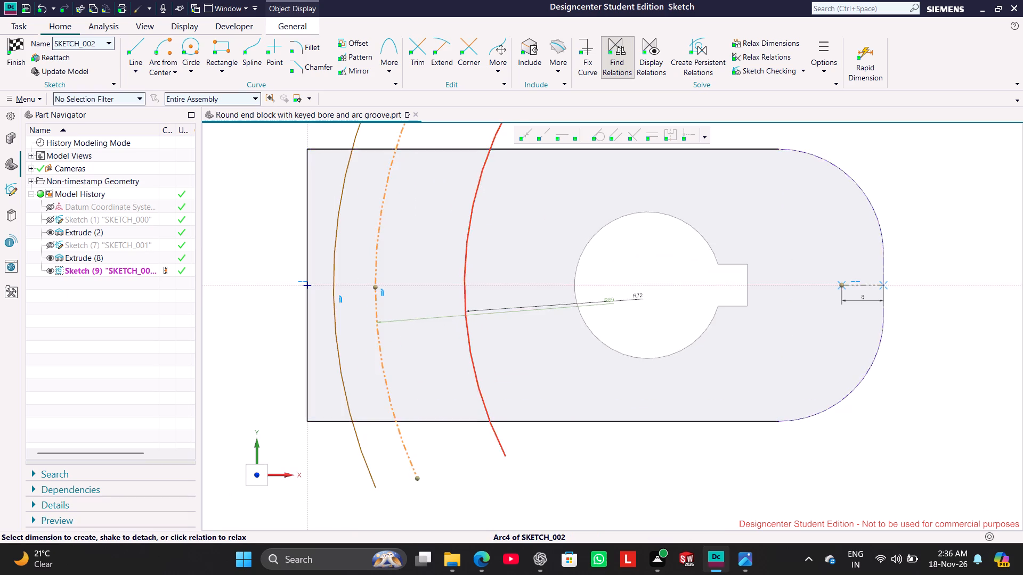
{"action": "scroll", "coordinate": [470, 327], "scroll_direction": "up", "scroll_amount": 1}
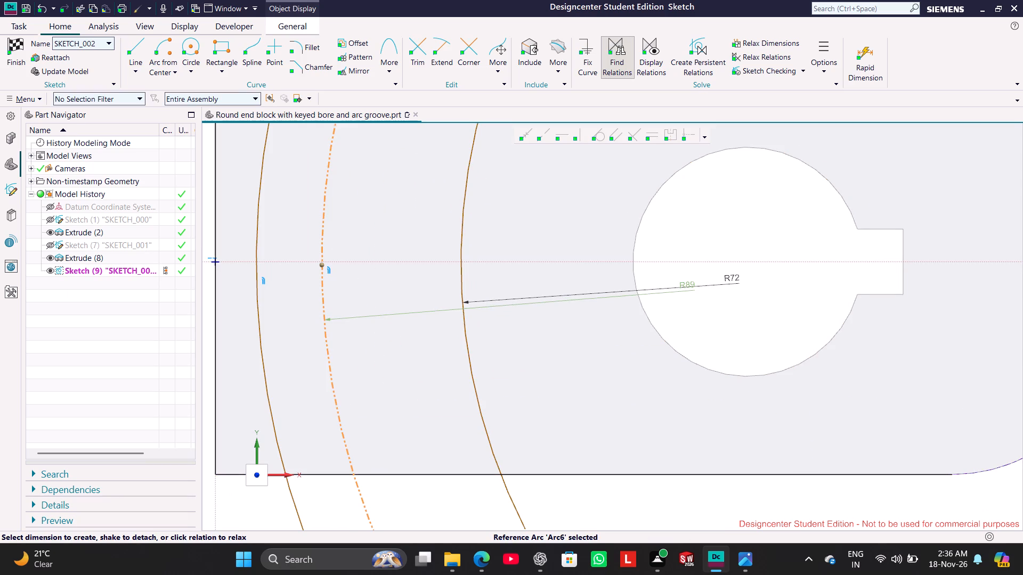
{"action": "double_click", "coordinate": [686, 287]}
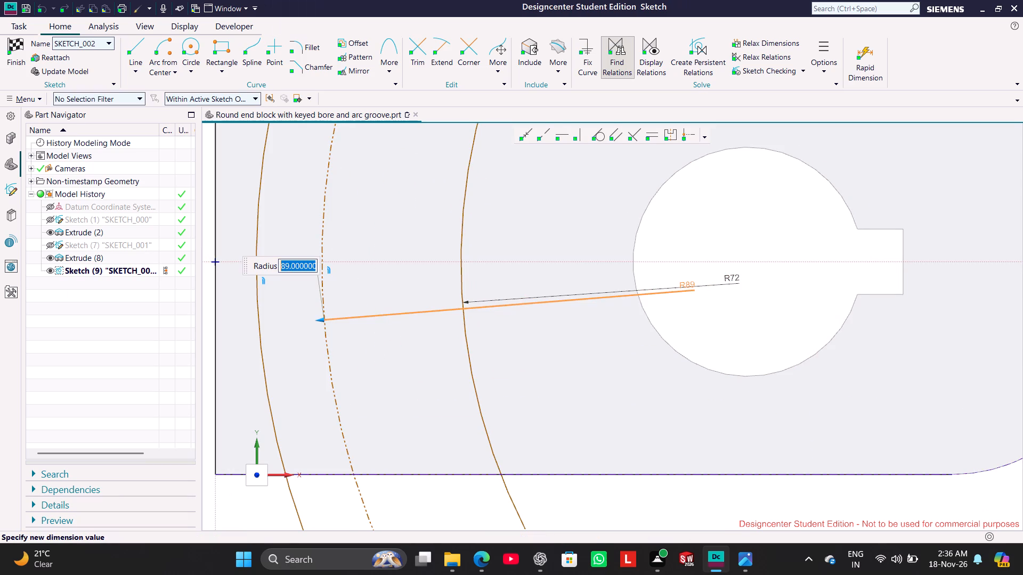
{"action": "type", "text": "85"}
{"action": "key", "text": "Return"}
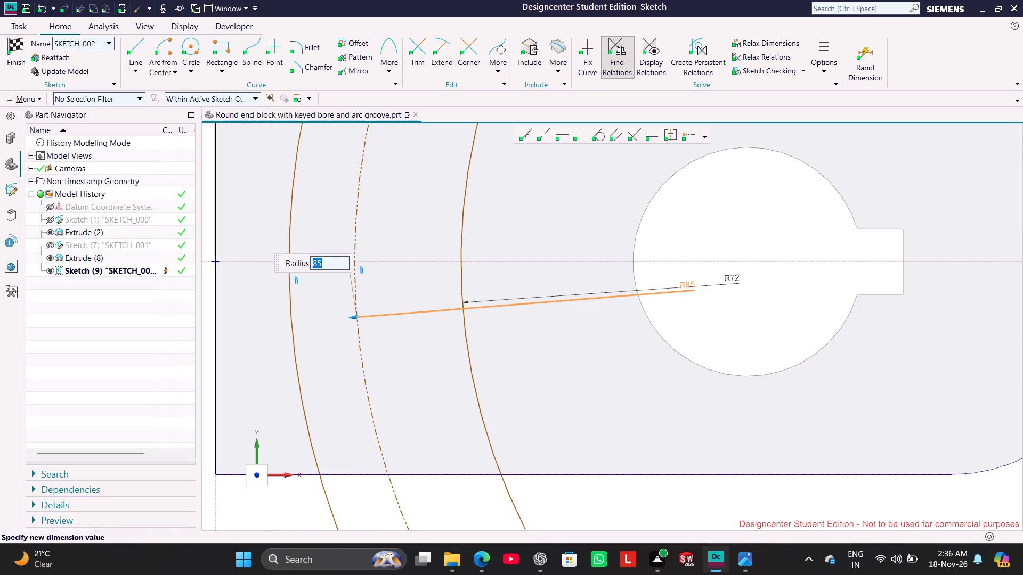
{"action": "left_click", "coordinate": [628, 501]}
Move the R72 and R85 dimension labels out of the bore area toward the block's rounded end.
{"action": "scroll", "coordinate": [584, 368], "scroll_direction": "down", "scroll_amount": 3}
{"action": "scroll", "coordinate": [586, 368], "scroll_direction": "up", "scroll_amount": 1}
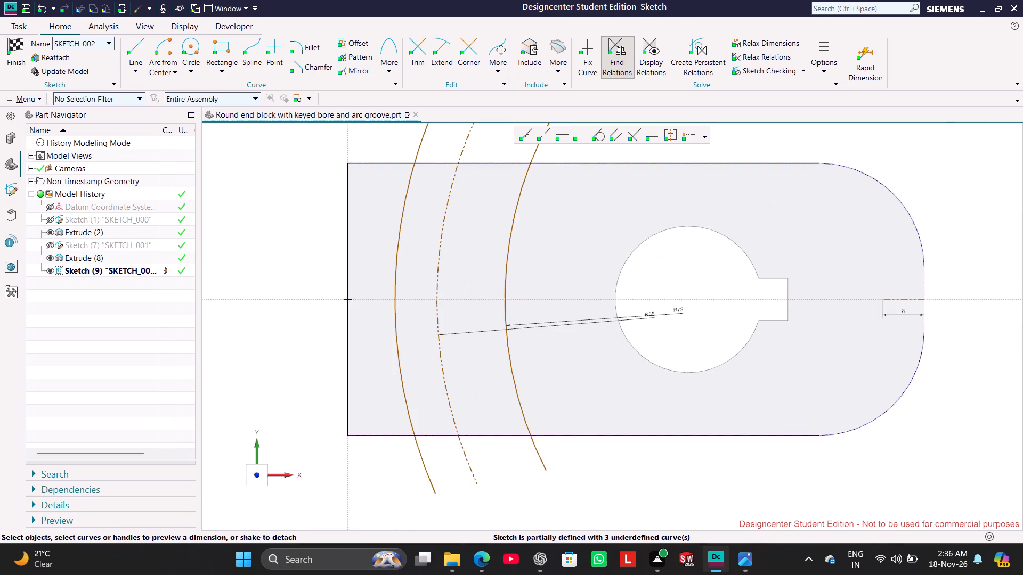
{"action": "left_click_drag", "start_coordinate": [677, 309], "coordinate": [819, 282]}
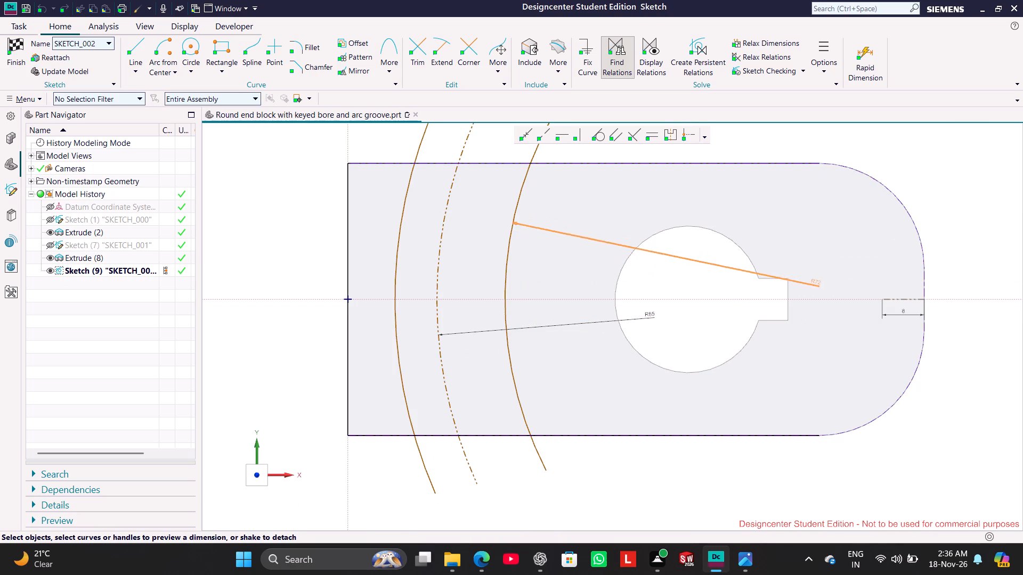
{"action": "left_click_drag", "start_coordinate": [819, 282], "coordinate": [869, 290]}
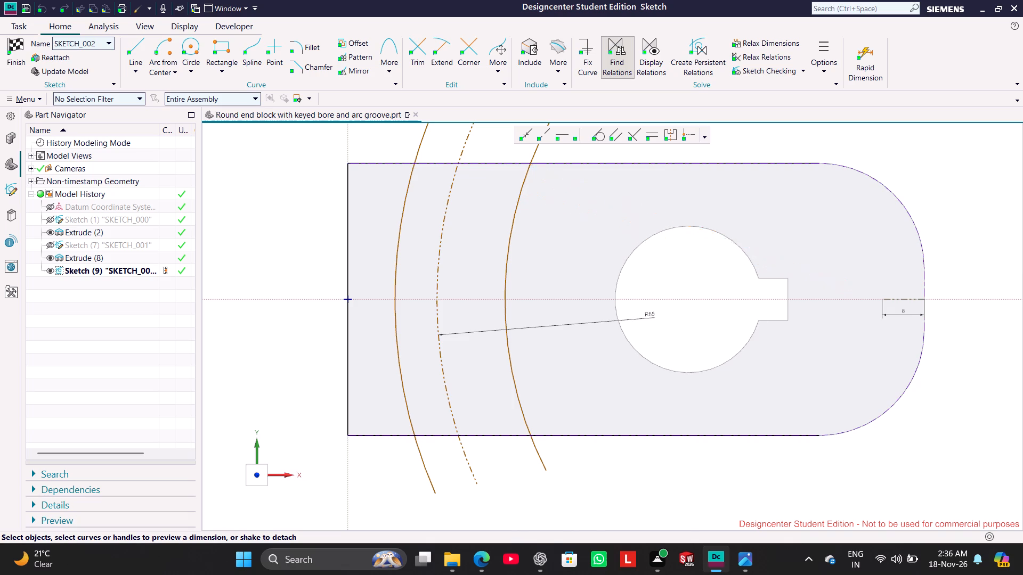
{"action": "left_click_drag", "start_coordinate": [648, 313], "coordinate": [820, 319]}
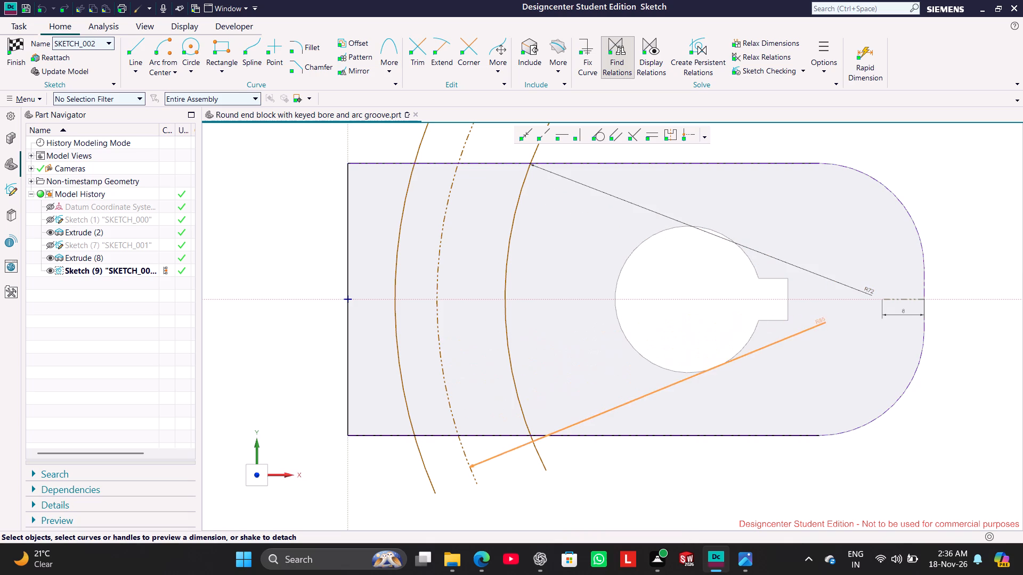
{"action": "left_click_drag", "start_coordinate": [820, 319], "coordinate": [820, 313]}
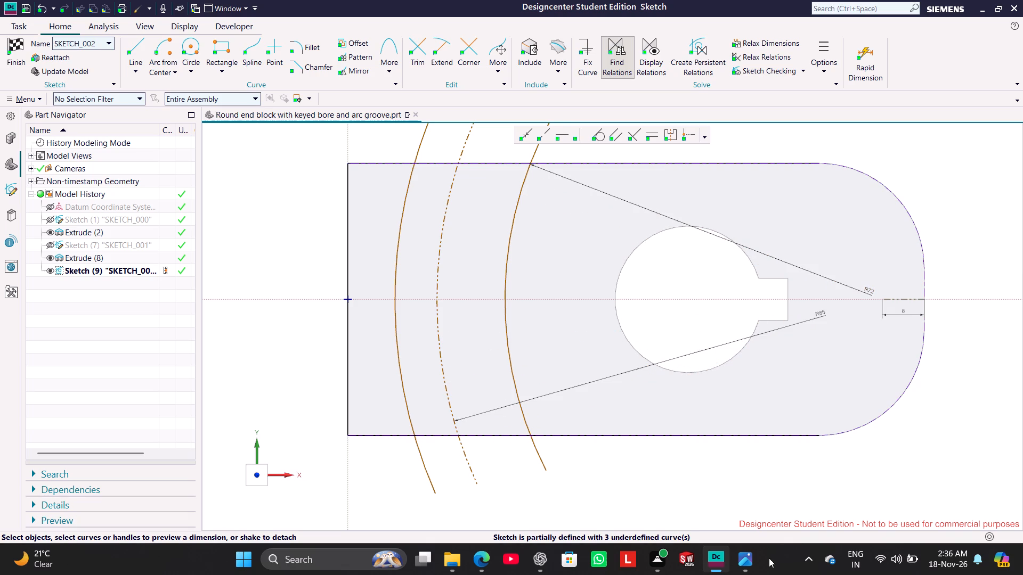
Check the reference drawing and dimension the arc nearest the block's flat end with a 96 mm radius.
{"action": "left_click", "coordinate": [749, 559]}
{"action": "left_click", "coordinate": [748, 559]}
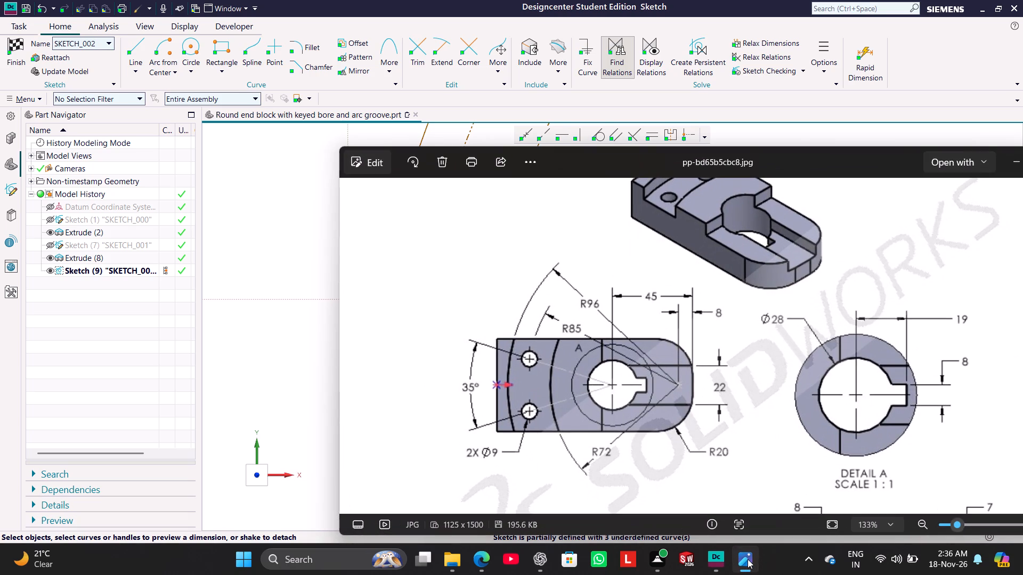
{"action": "left_click", "coordinate": [398, 278]}
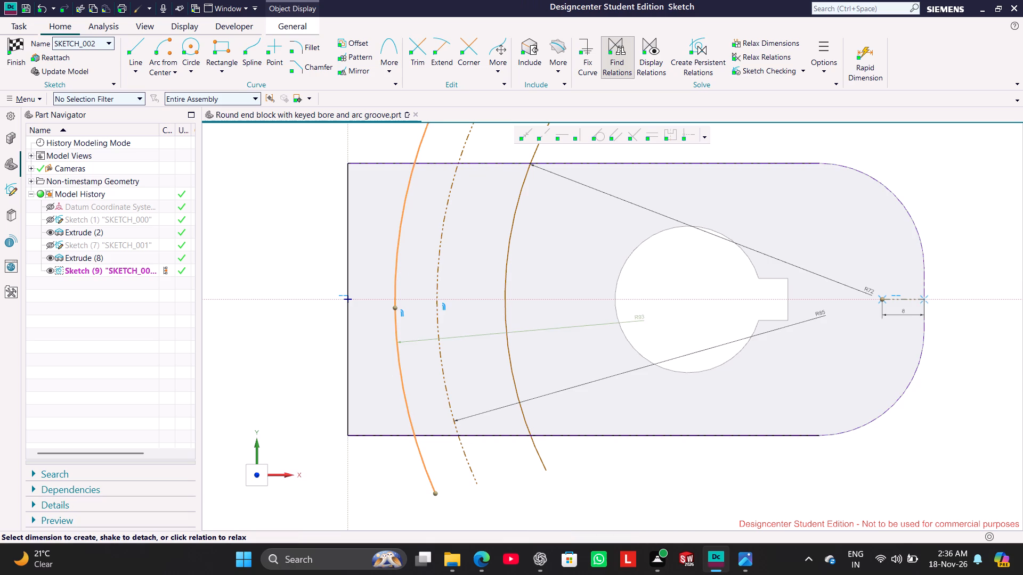
{"action": "double_click", "coordinate": [636, 318]}
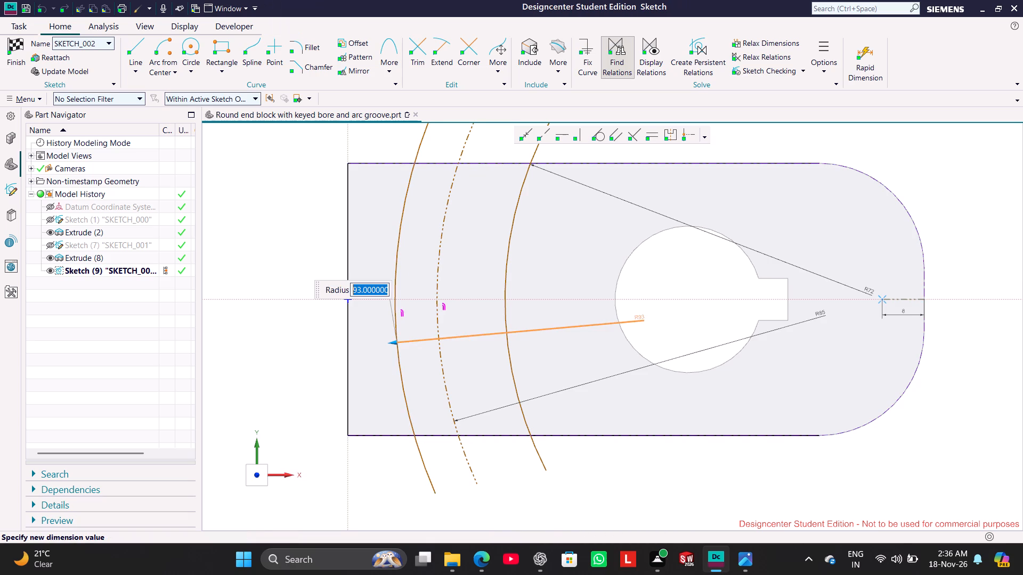
{"action": "type", "text": "96"}
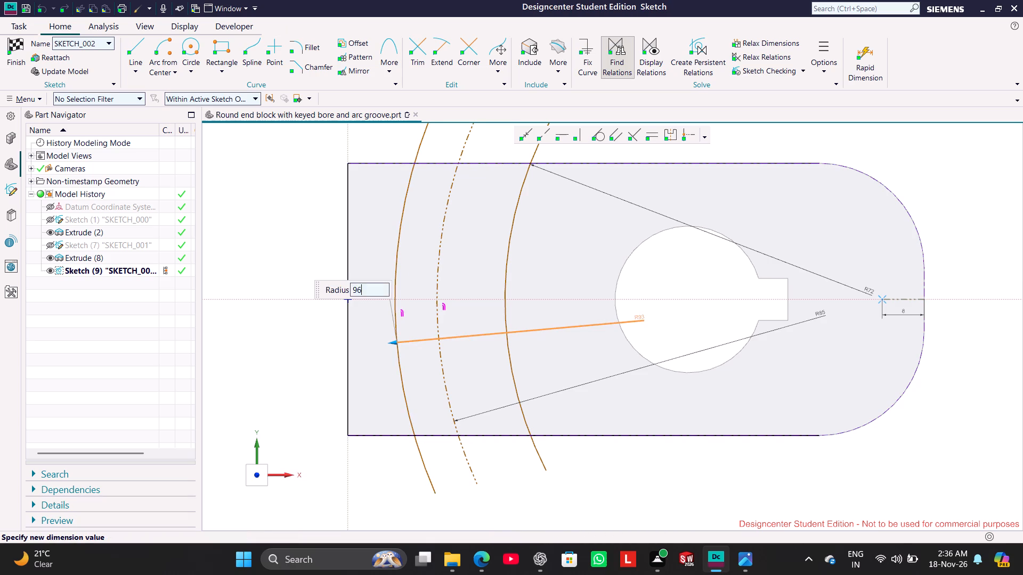
{"action": "key", "text": "Return"}
{"action": "left_click", "coordinate": [671, 464]}
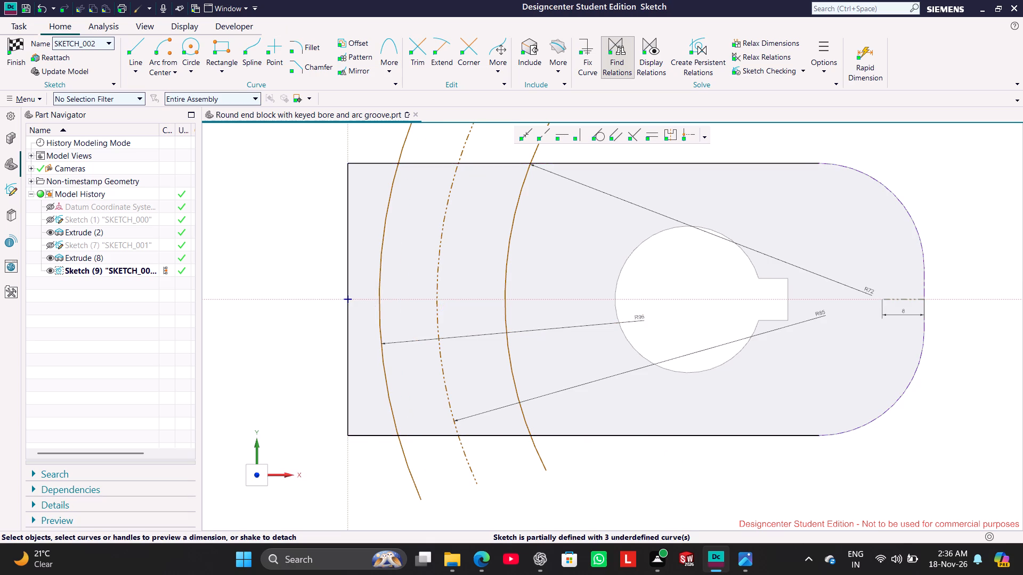
Trim the ends of all three arcs that overhang the block's two long edges.
{"action": "scroll", "coordinate": [562, 226], "scroll_direction": "up", "scroll_amount": 1}
{"action": "scroll", "coordinate": [562, 226], "scroll_direction": "down", "scroll_amount": 3}
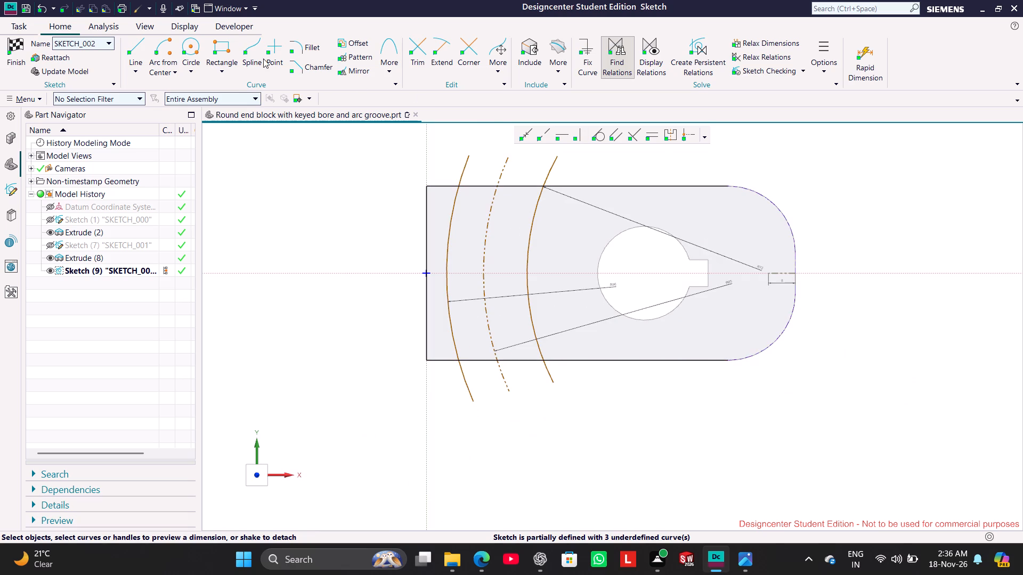
{"action": "left_click", "coordinate": [425, 57]}
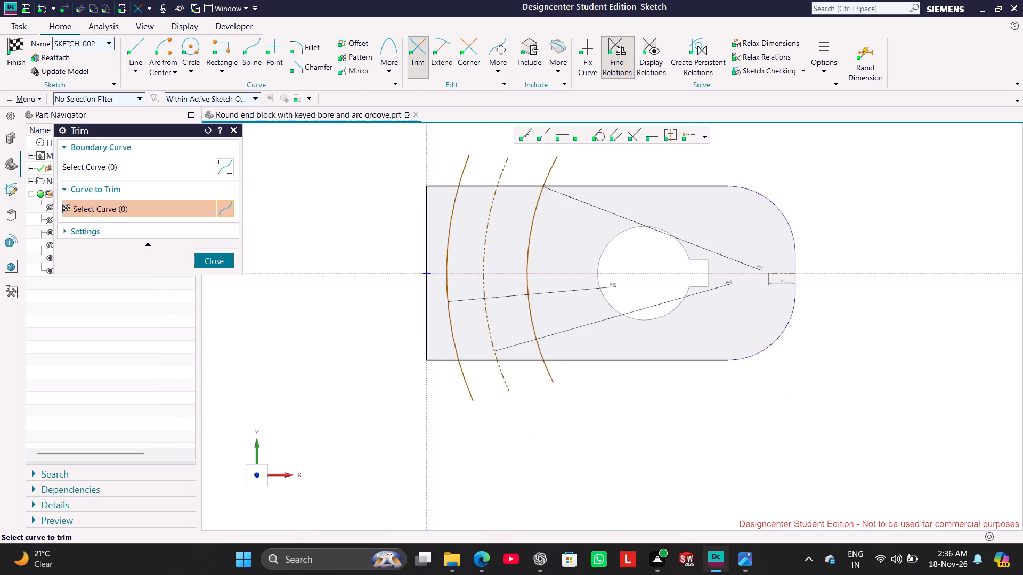
{"action": "left_click_drag", "start_coordinate": [578, 163], "coordinate": [445, 165]}
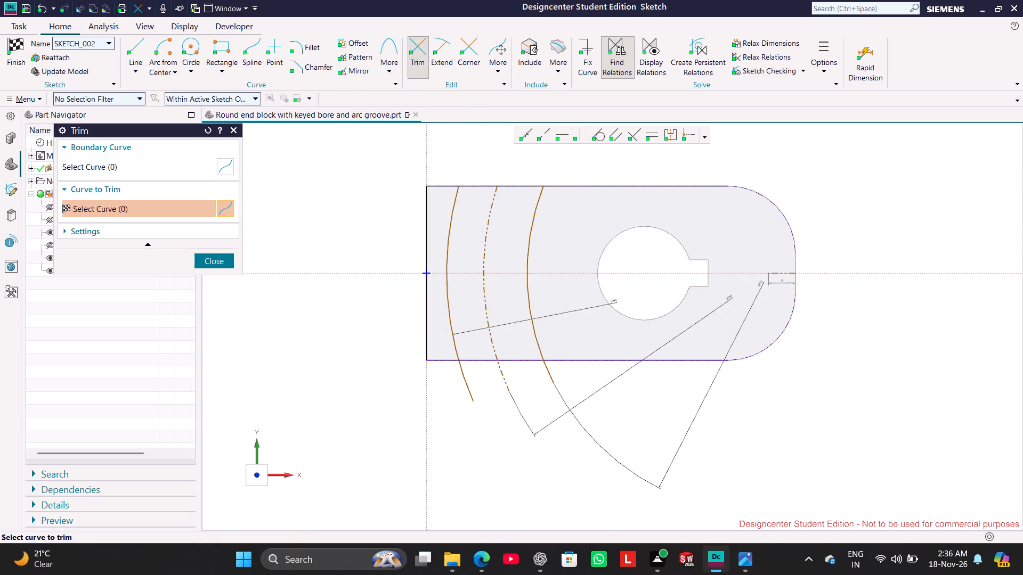
{"action": "left_click_drag", "start_coordinate": [577, 379], "coordinate": [457, 381]}
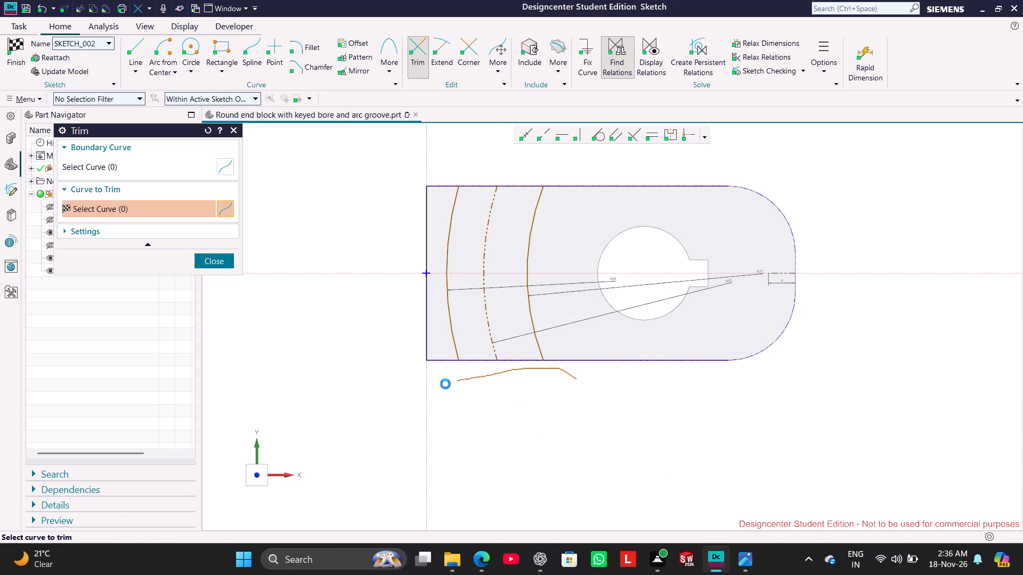
{"action": "left_click", "coordinate": [212, 260]}
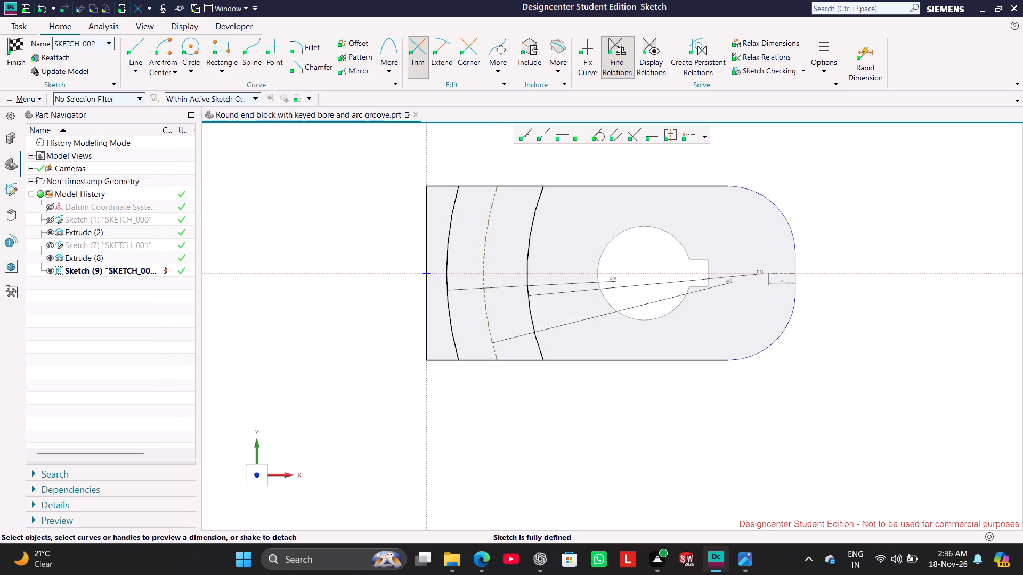
Reposition the R96 and R72 dimension labels between the arc groove and the bore.
{"action": "left_click_drag", "start_coordinate": [553, 282], "coordinate": [572, 230]}
{"action": "left_click_drag", "start_coordinate": [571, 294], "coordinate": [578, 258]}
{"action": "left_click", "coordinate": [587, 409]}
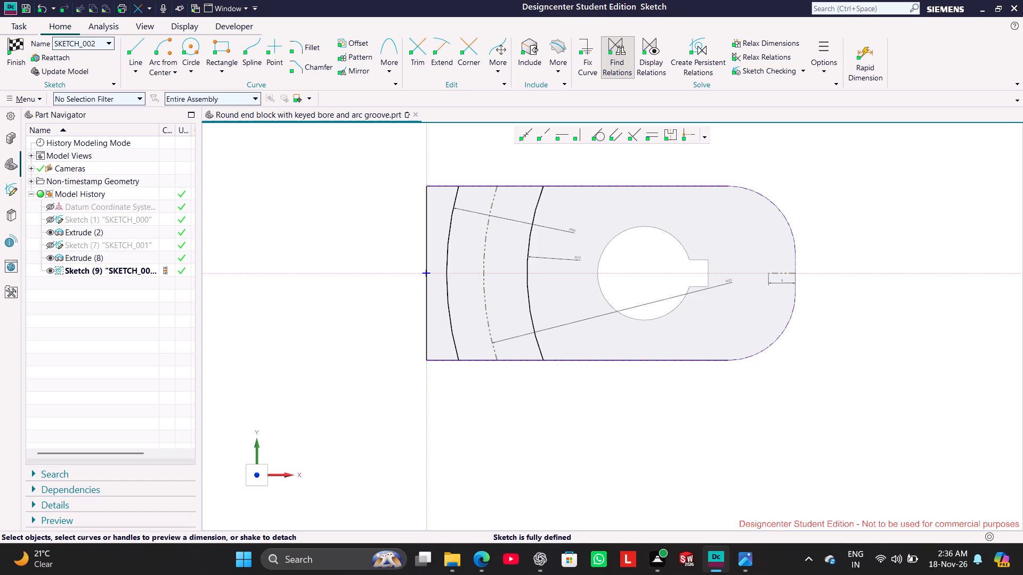
Check the reference drawing and draw a 52 mm line straight across the block's width, through the bore near its arc-groove side.
{"action": "left_click", "coordinate": [750, 556]}
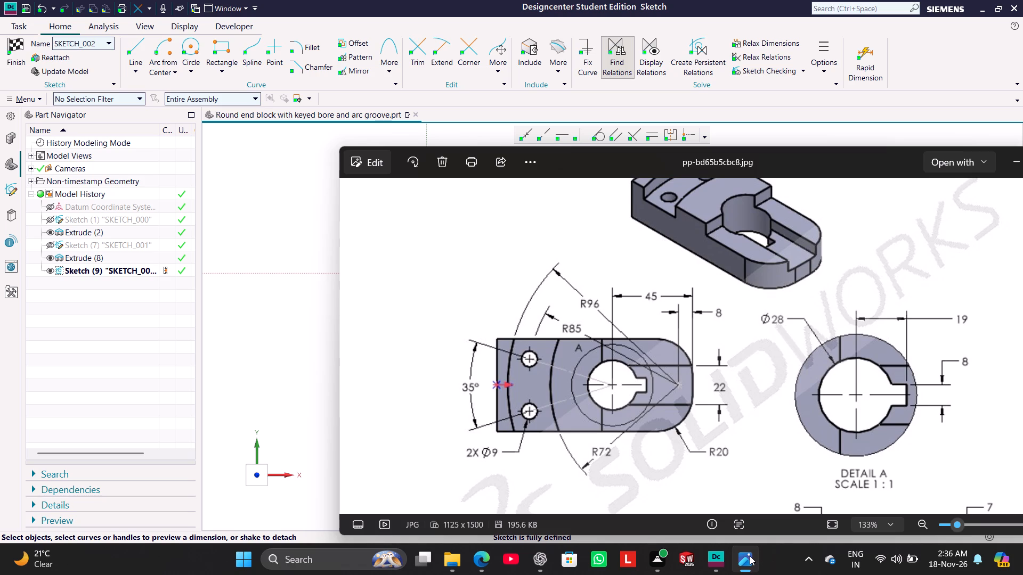
{"action": "scroll", "coordinate": [746, 394], "scroll_direction": "down", "scroll_amount": 2}
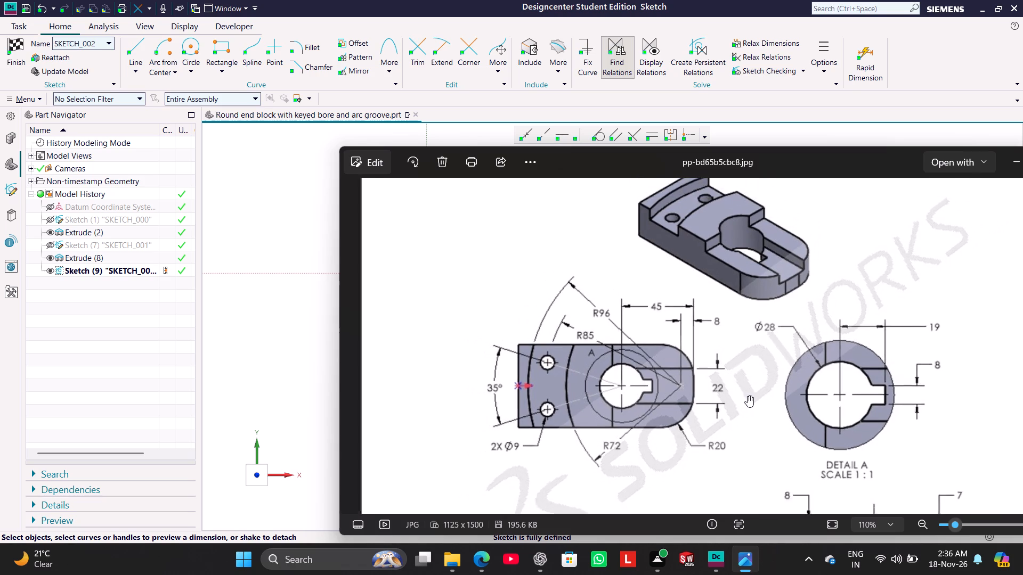
{"action": "scroll", "coordinate": [750, 400], "scroll_direction": "down", "scroll_amount": 5}
{"action": "scroll", "coordinate": [749, 505], "scroll_direction": "up", "scroll_amount": 2}
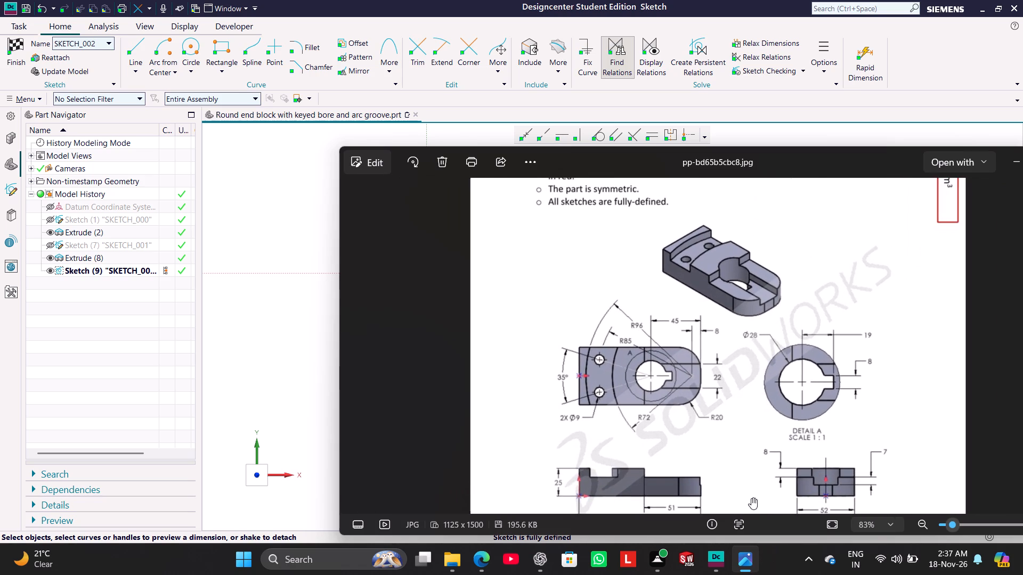
{"action": "left_click", "coordinate": [743, 563]}
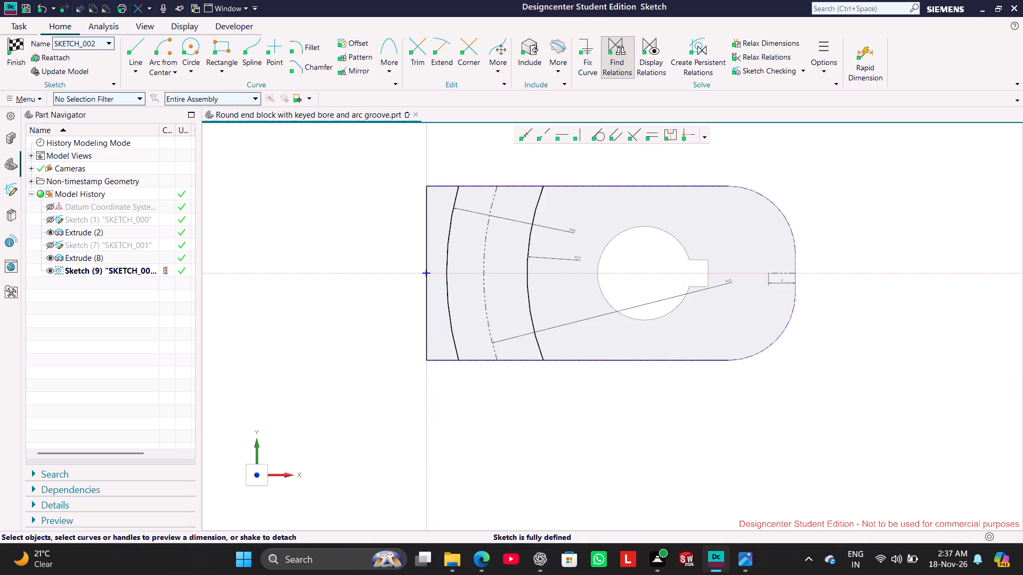
{"action": "left_click", "coordinate": [139, 44]}
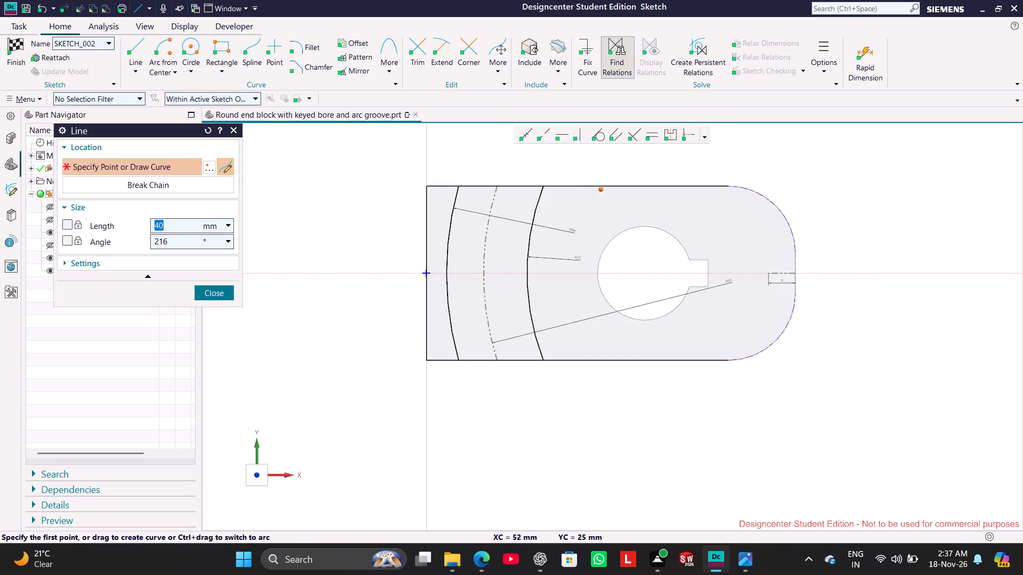
{"action": "left_click", "coordinate": [606, 188]}
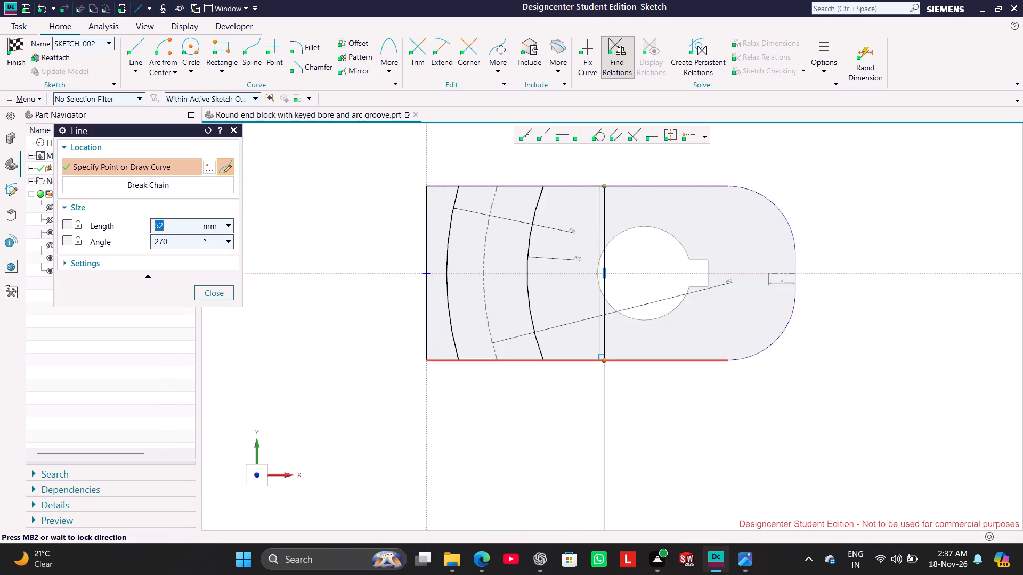
{"action": "left_click", "coordinate": [599, 362]}
{"action": "left_click", "coordinate": [217, 292]}
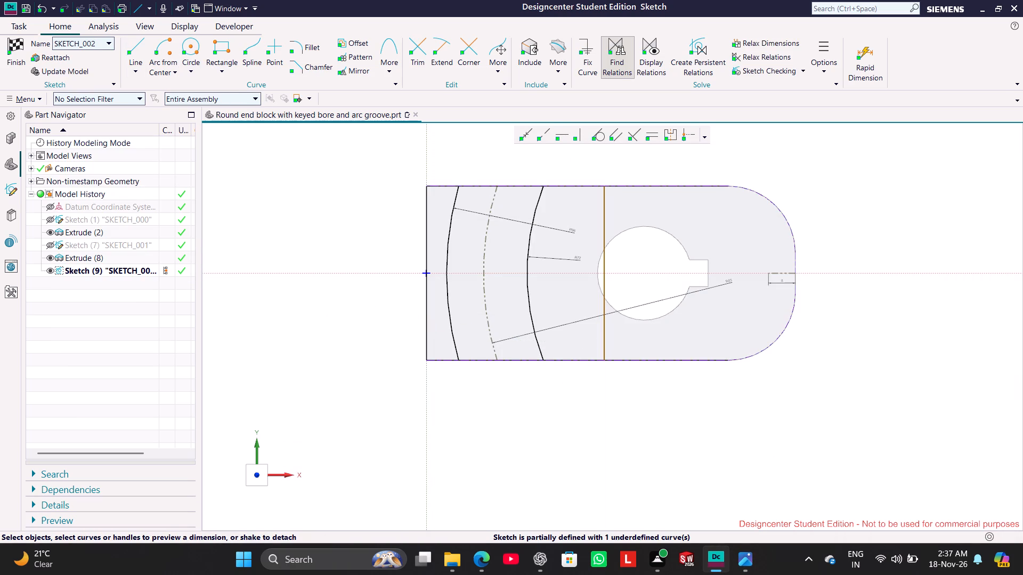
Dimension the distance from the cross line to the block's rounded end as 51 mm.
{"action": "left_click", "coordinate": [604, 224]}
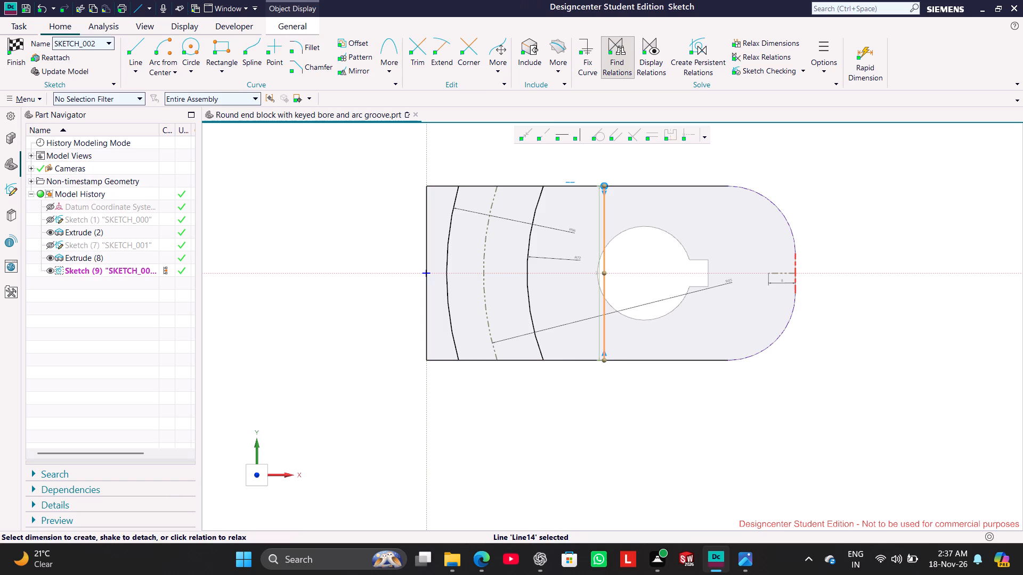
{"action": "left_click", "coordinate": [796, 264]}
{"action": "left_click_drag", "start_coordinate": [707, 226], "coordinate": [710, 267]}
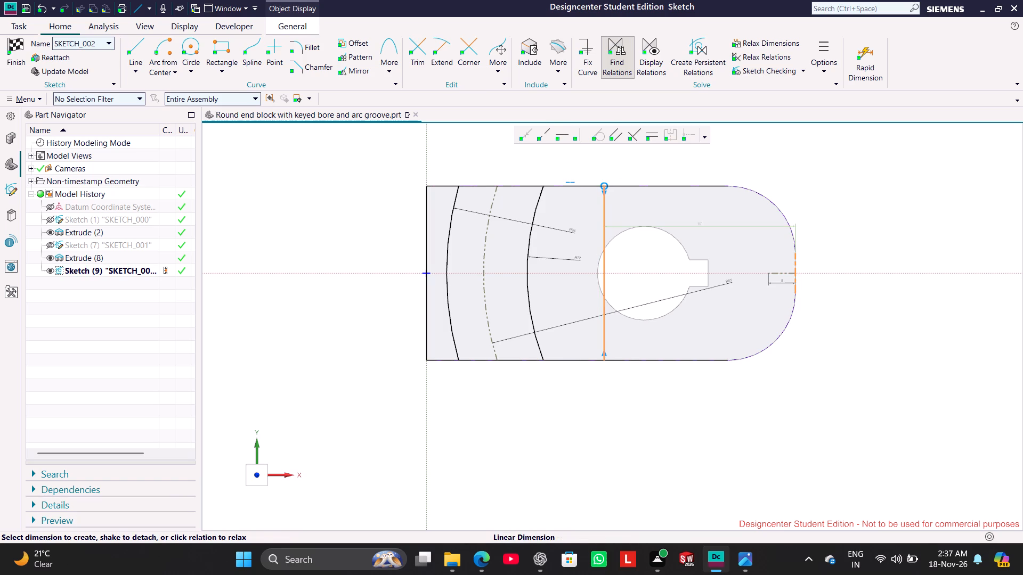
{"action": "left_click_drag", "start_coordinate": [710, 267], "coordinate": [694, 417]}
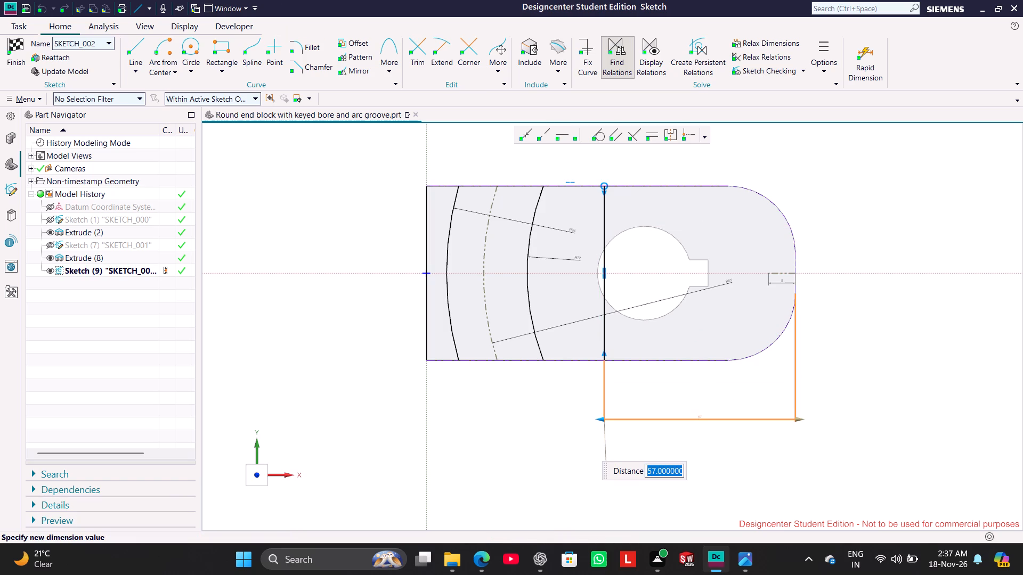
{"action": "key", "text": "5"}
{"action": "key", "text": "1"}
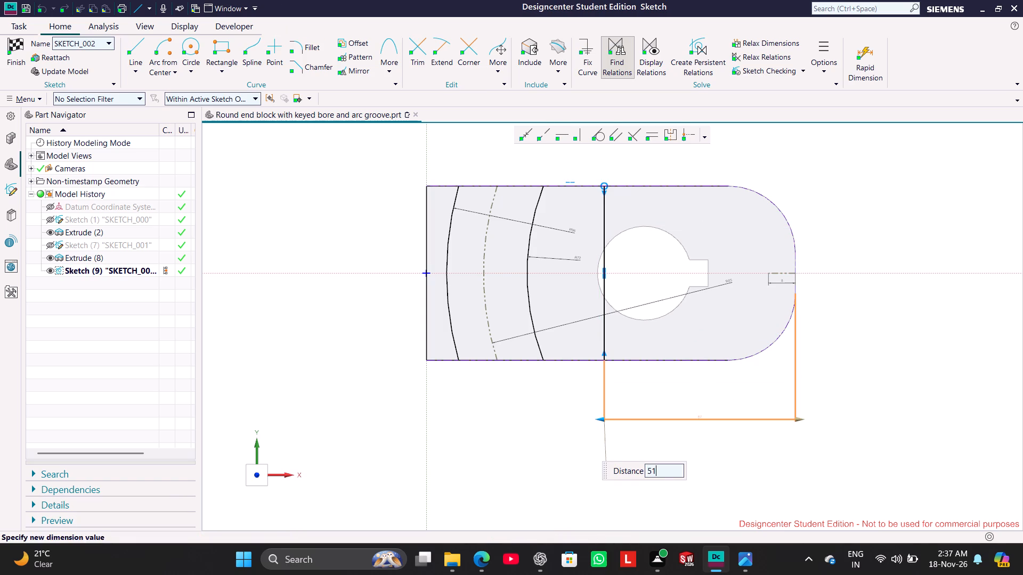
{"action": "key", "text": "Return"}
{"action": "left_click", "coordinate": [860, 367]}
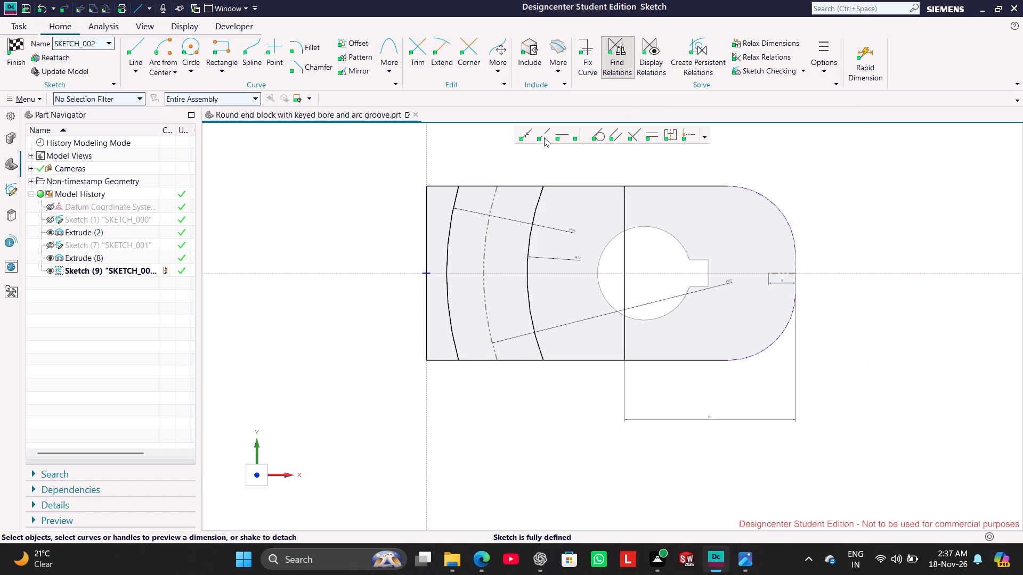
Trim the outline between the R72 arc and the cross line, and the flat-end outline outside the R96 arc.
{"action": "left_click", "coordinate": [417, 48]}
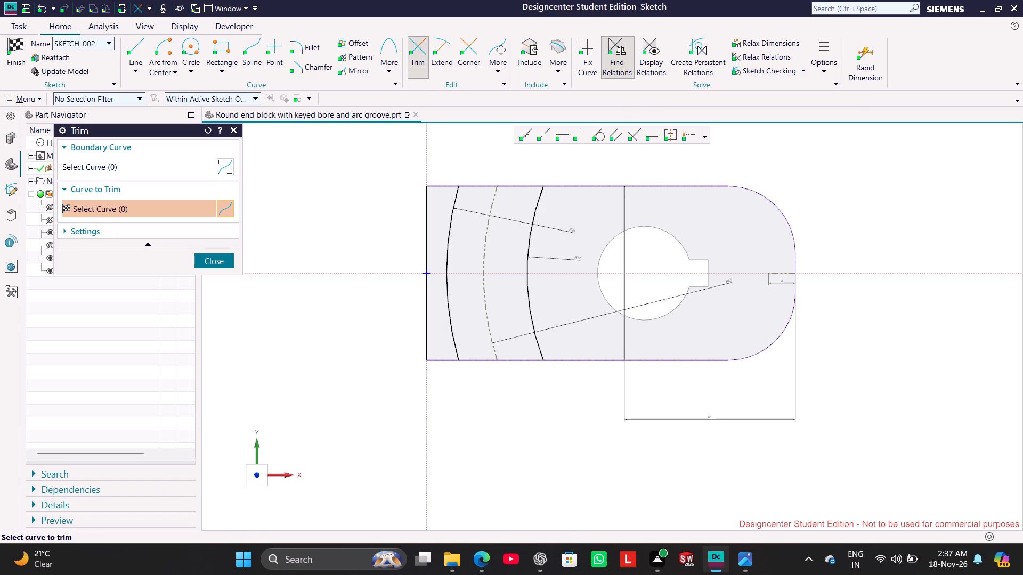
{"action": "left_click_drag", "start_coordinate": [591, 165], "coordinate": [589, 203]}
{"action": "left_click_drag", "start_coordinate": [600, 389], "coordinate": [594, 350]}
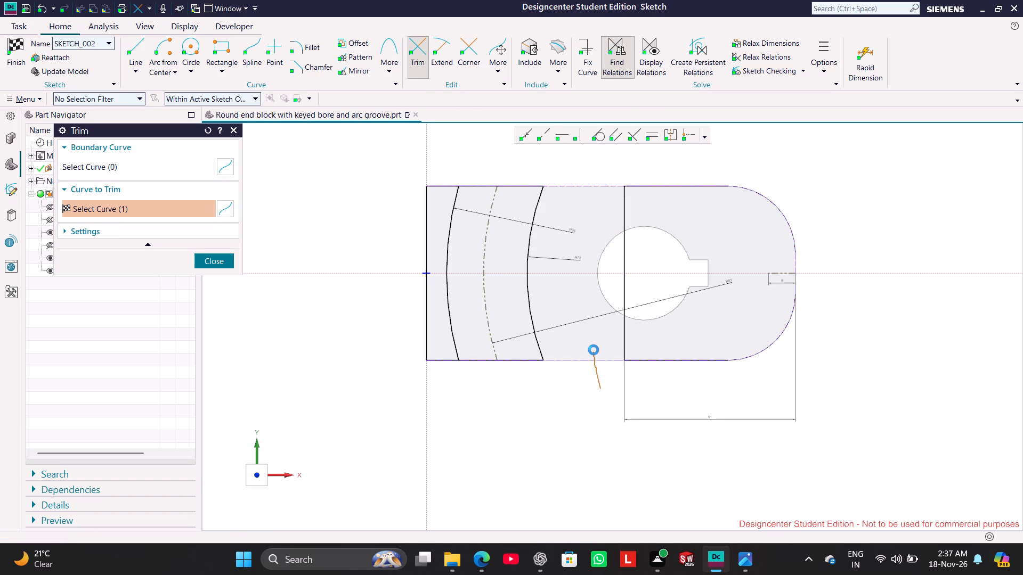
{"action": "left_click_drag", "start_coordinate": [594, 350], "coordinate": [594, 348]}
{"action": "left_click_drag", "start_coordinate": [443, 377], "coordinate": [423, 326]}
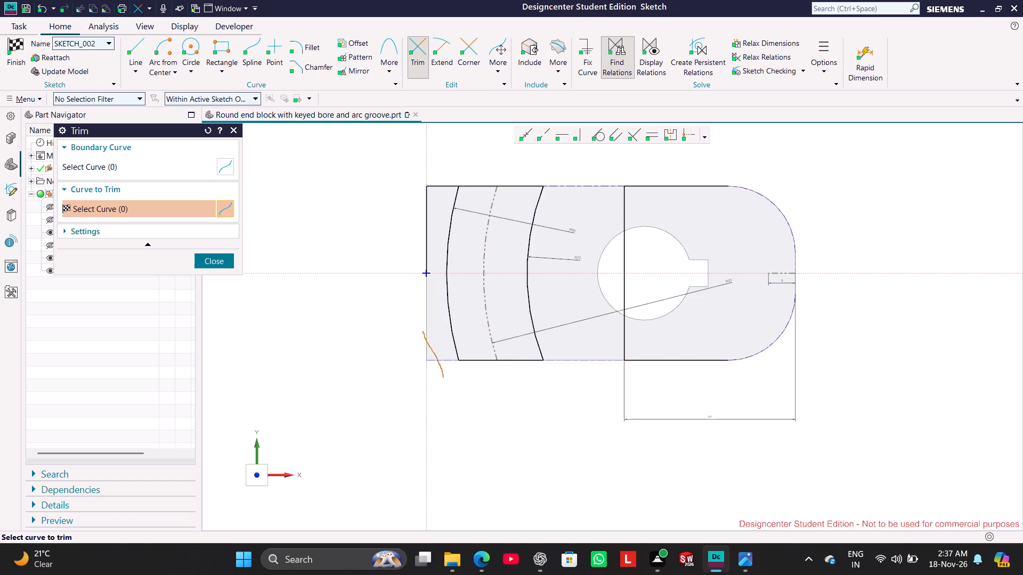
{"action": "left_click_drag", "start_coordinate": [423, 326], "coordinate": [421, 318]}
{"action": "left_click_drag", "start_coordinate": [439, 207], "coordinate": [408, 196]}
{"action": "left_click_drag", "start_coordinate": [438, 196], "coordinate": [439, 172]}
{"action": "left_click_drag", "start_coordinate": [439, 172], "coordinate": [440, 160]}
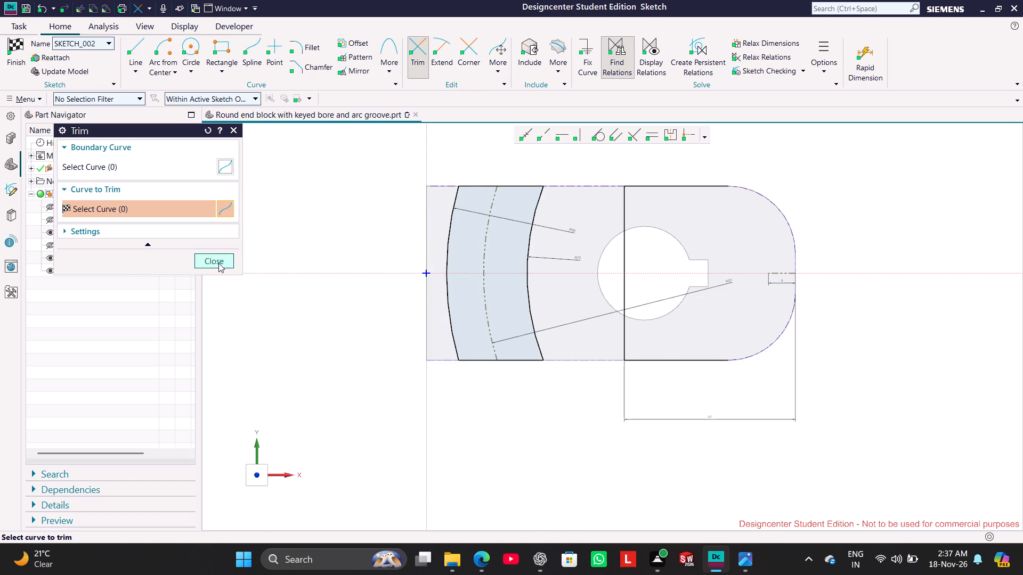
{"action": "left_click", "coordinate": [220, 260]}
Check the reference drawing and project the two rounded corner edges at the block's keyway end into the sketch.
{"action": "left_click", "coordinate": [746, 555]}
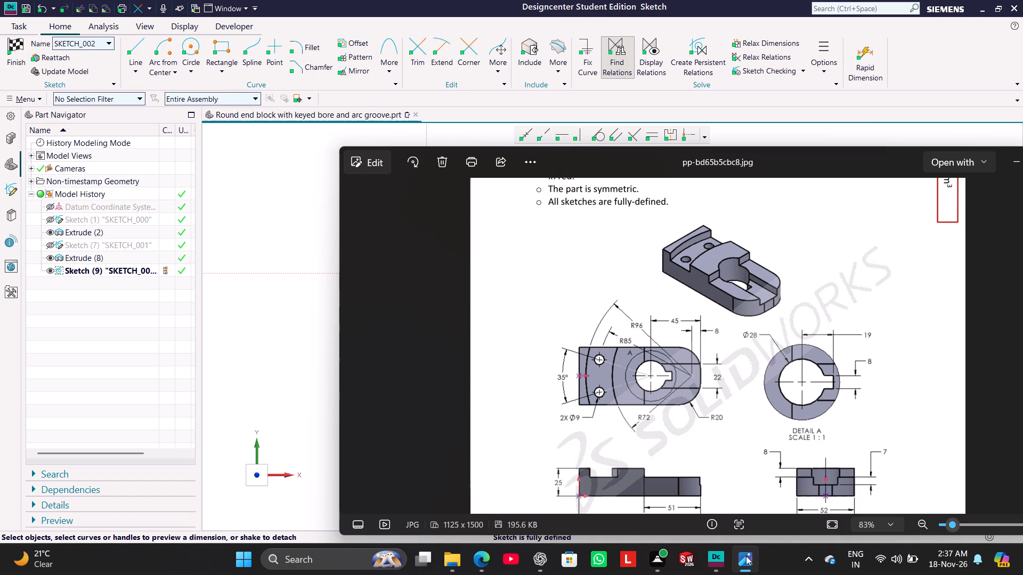
{"action": "left_click", "coordinate": [746, 556]}
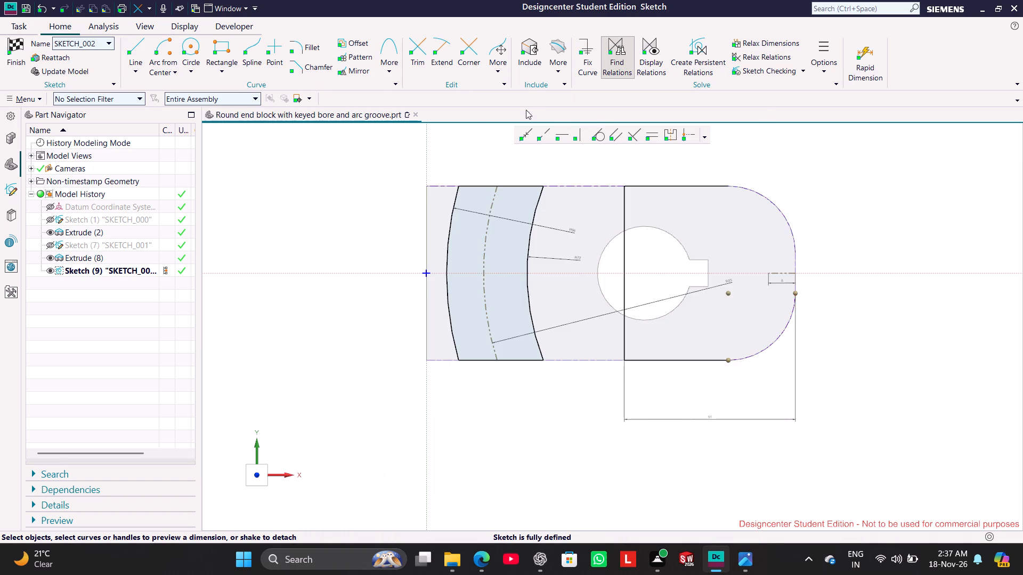
{"action": "left_click", "coordinate": [565, 83]}
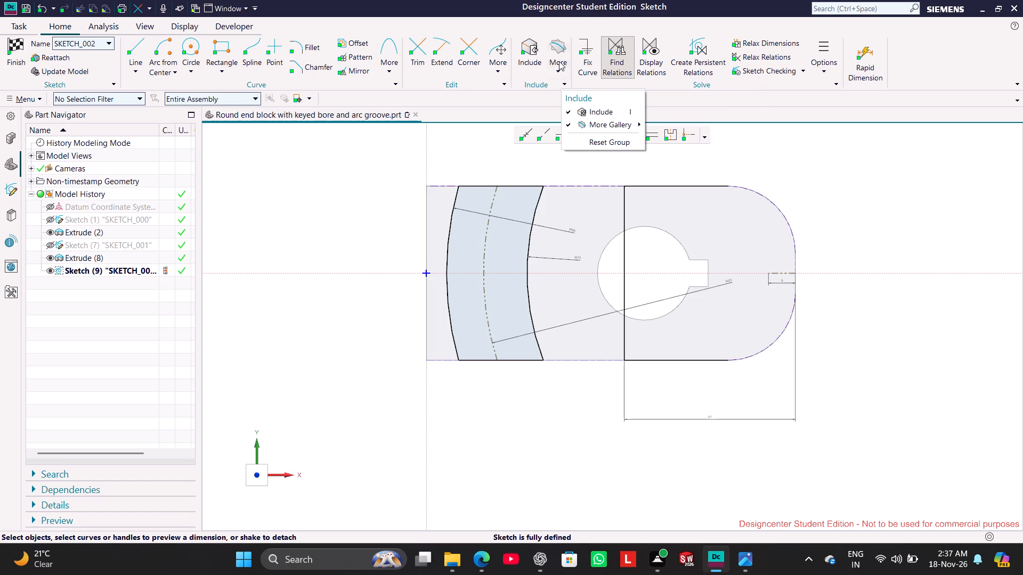
{"action": "left_click", "coordinate": [559, 85]}
{"action": "left_click", "coordinate": [560, 85]}
{"action": "left_click", "coordinate": [562, 85]}
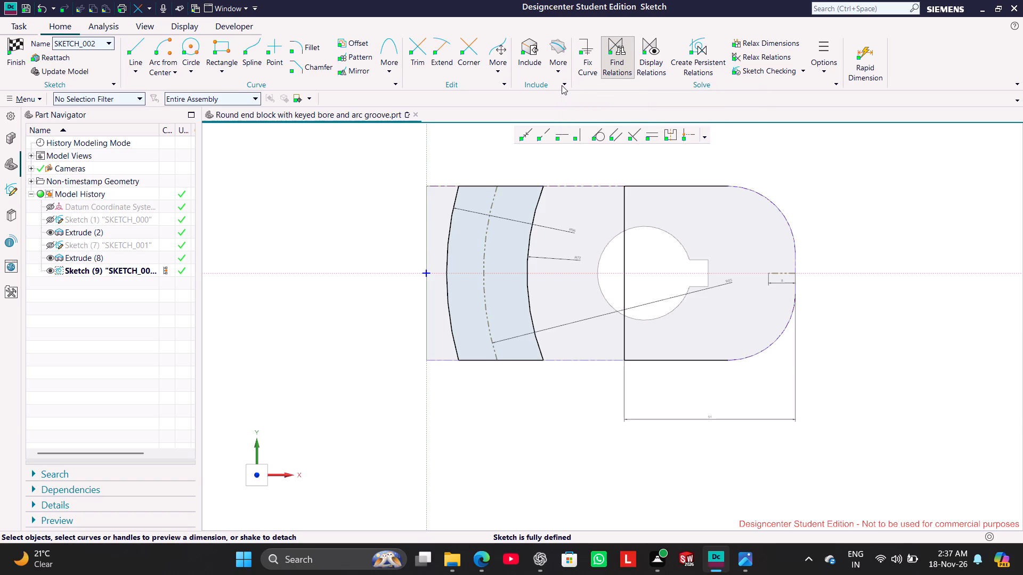
{"action": "left_click", "coordinate": [562, 48]}
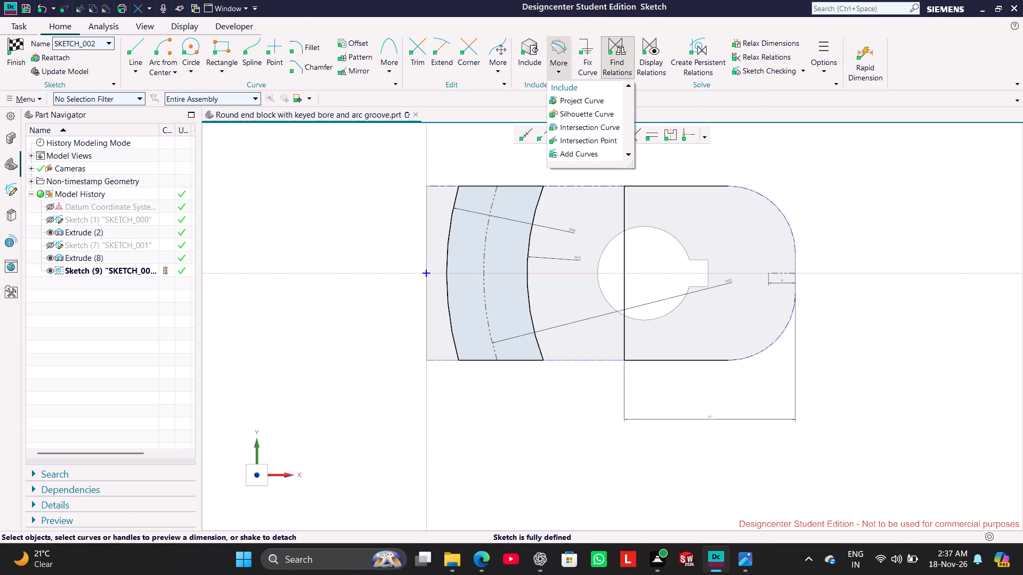
{"action": "left_click", "coordinate": [586, 98]}
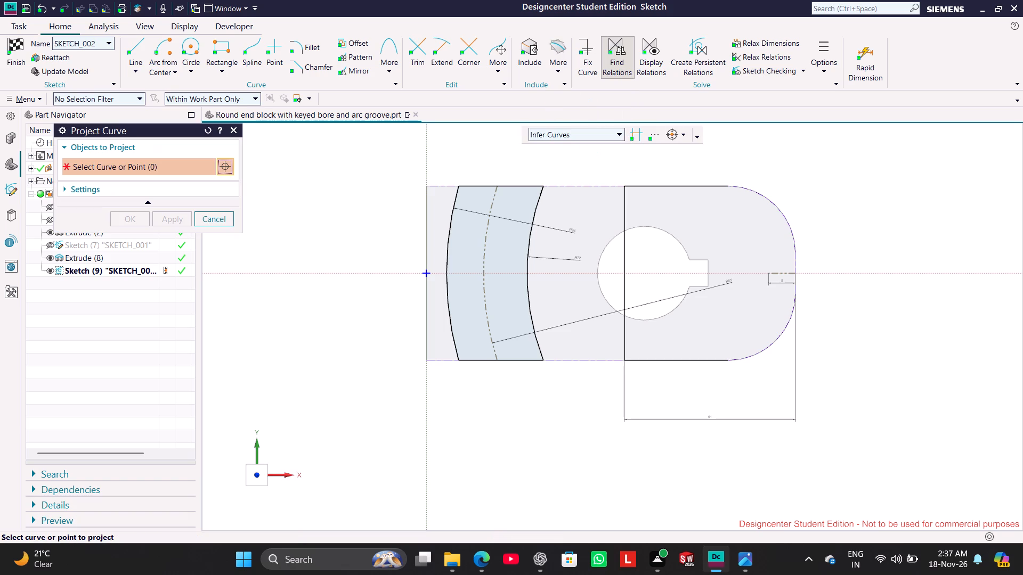
{"action": "left_click", "coordinate": [786, 221]}
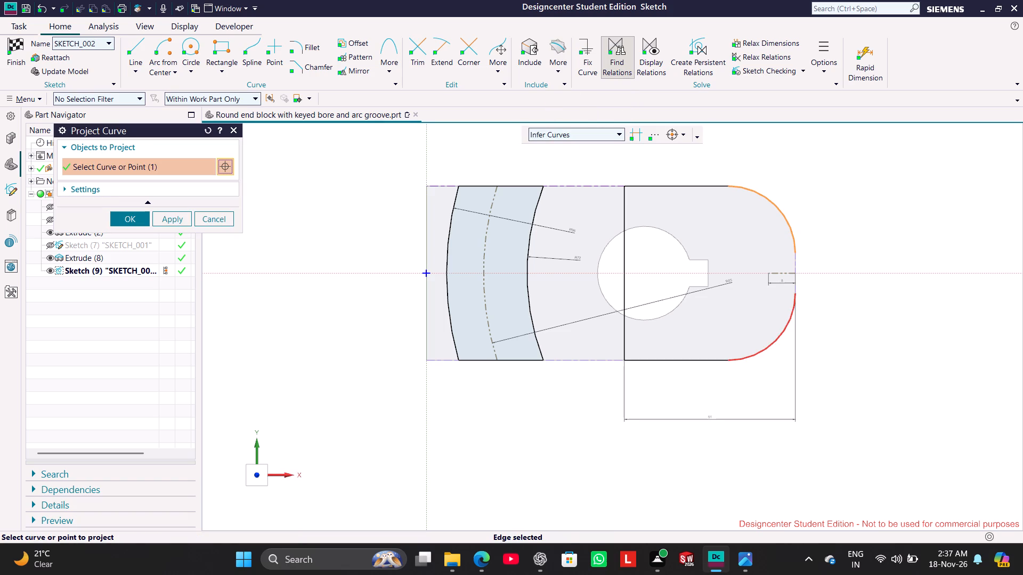
{"action": "left_click", "coordinate": [780, 332]}
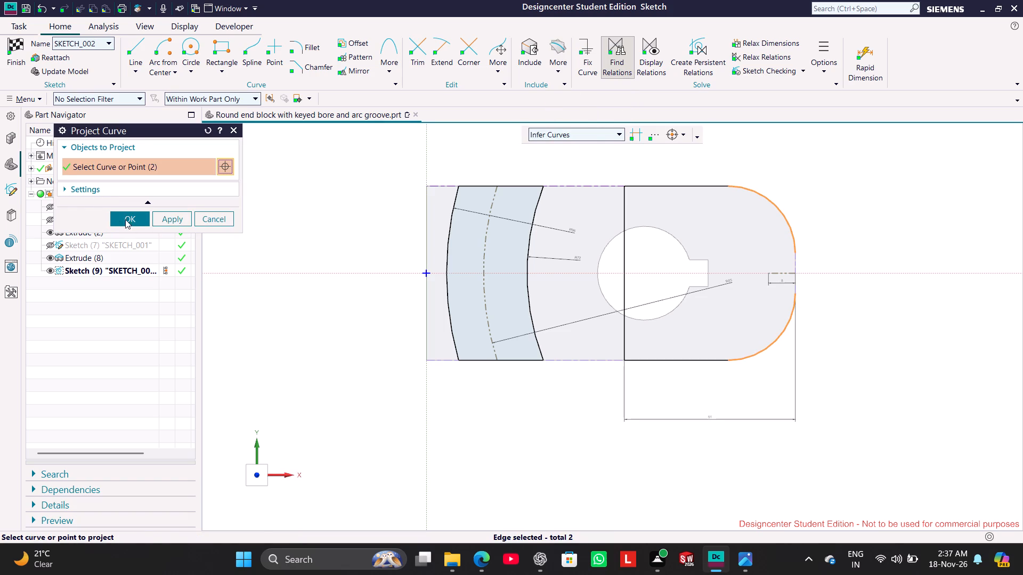
{"action": "left_click", "coordinate": [125, 219]}
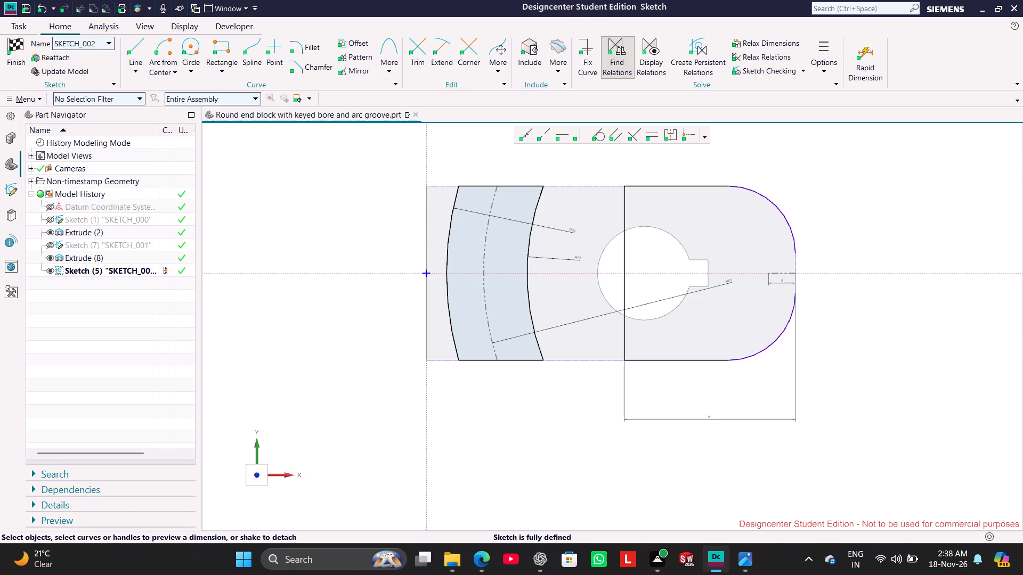
Project the short straight edge between the two rounded corners to close the profile at the block's rounded end.
{"action": "left_click", "coordinate": [558, 73]}
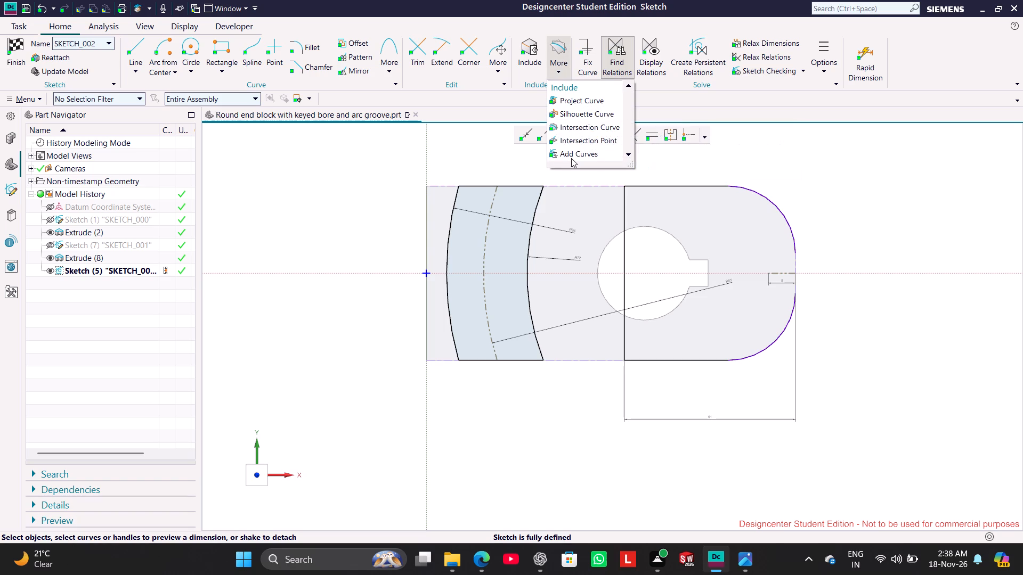
{"action": "left_click", "coordinate": [582, 105]}
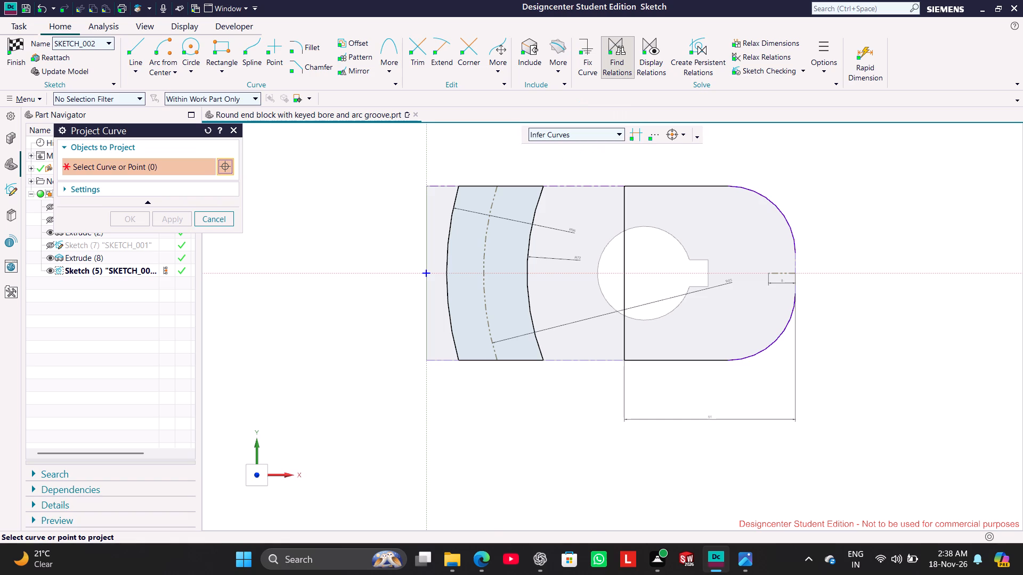
{"action": "left_click", "coordinate": [794, 262]}
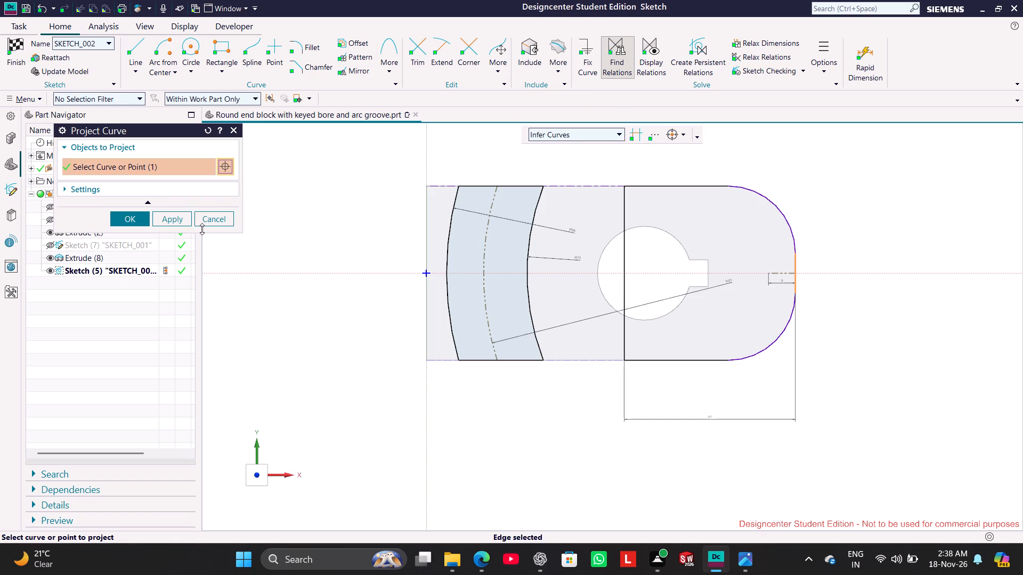
{"action": "left_click", "coordinate": [139, 221]}
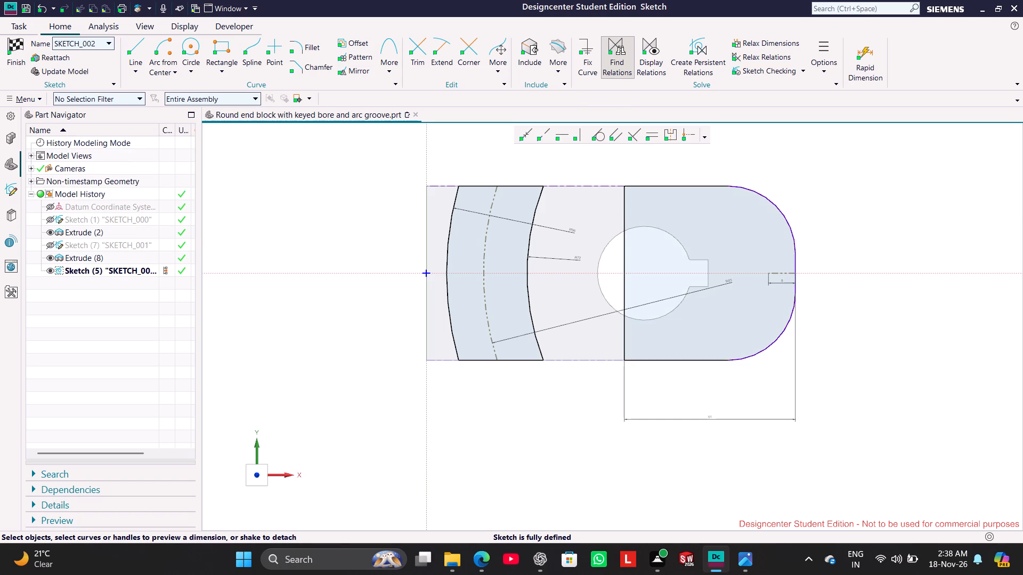
Turn on Sketch Checking, Relax Relations and Relax Dimensions for the sketch.
{"action": "left_click", "coordinate": [772, 73]}
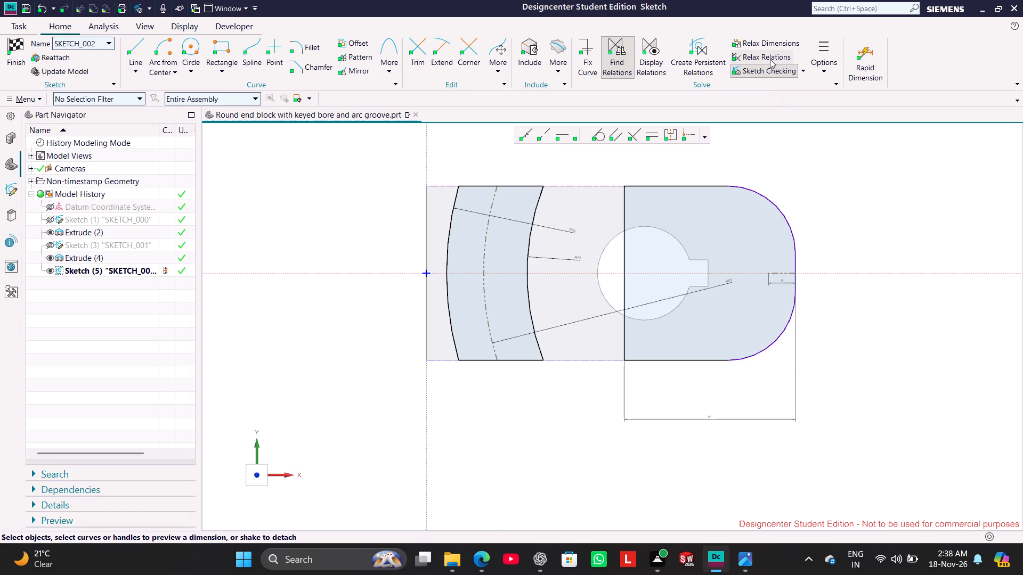
{"action": "left_click", "coordinate": [770, 59]}
{"action": "left_click", "coordinate": [769, 42]}
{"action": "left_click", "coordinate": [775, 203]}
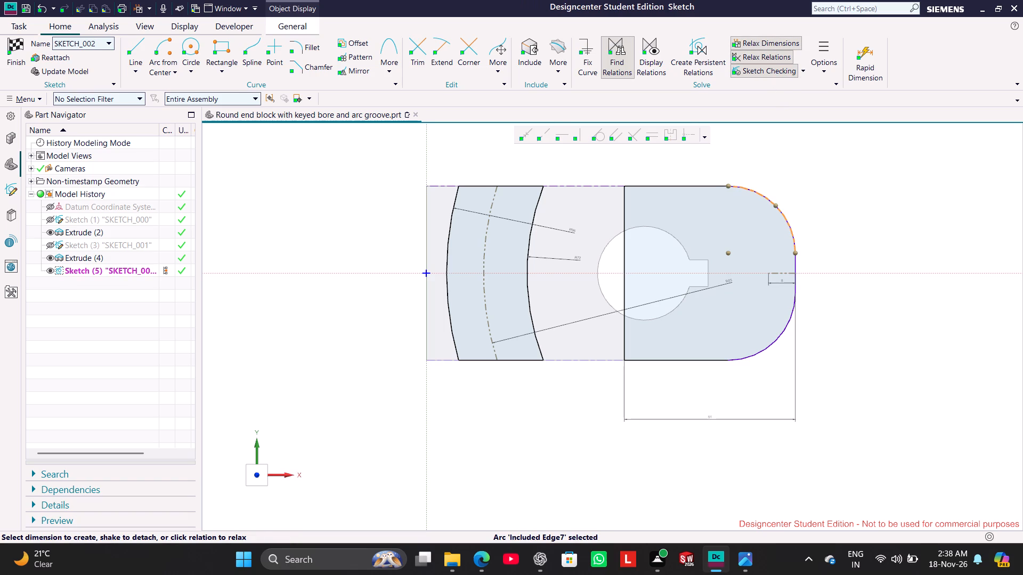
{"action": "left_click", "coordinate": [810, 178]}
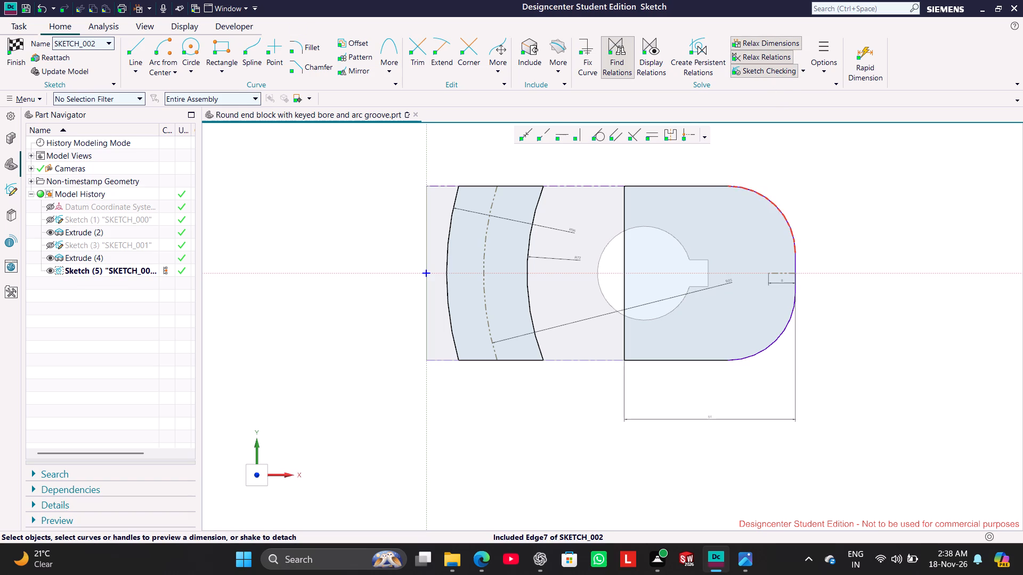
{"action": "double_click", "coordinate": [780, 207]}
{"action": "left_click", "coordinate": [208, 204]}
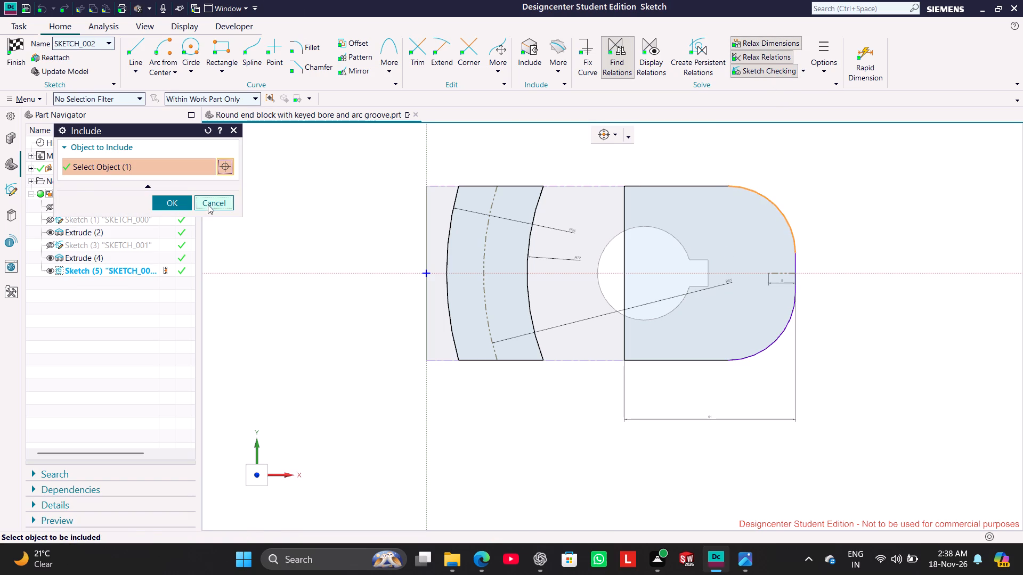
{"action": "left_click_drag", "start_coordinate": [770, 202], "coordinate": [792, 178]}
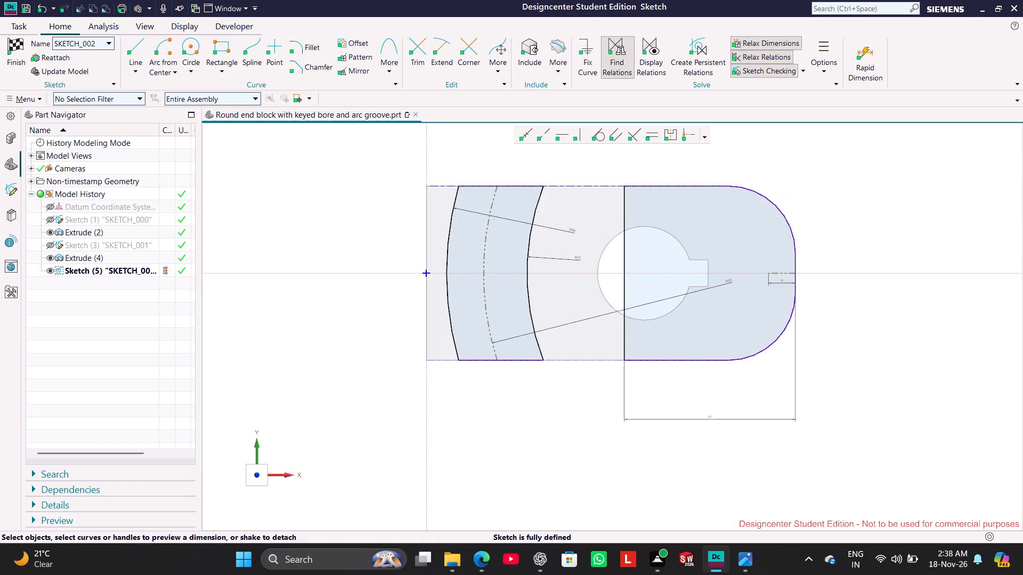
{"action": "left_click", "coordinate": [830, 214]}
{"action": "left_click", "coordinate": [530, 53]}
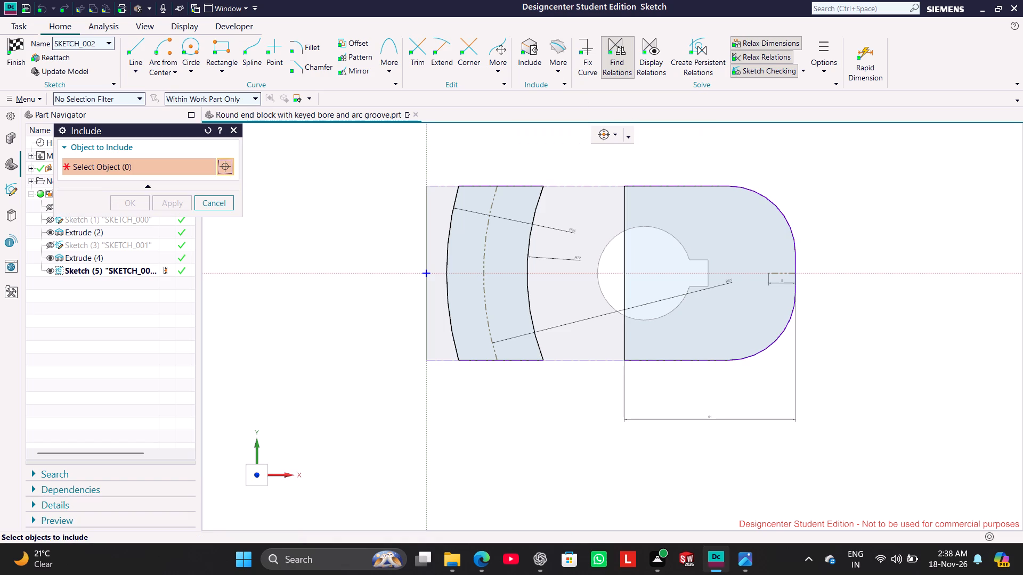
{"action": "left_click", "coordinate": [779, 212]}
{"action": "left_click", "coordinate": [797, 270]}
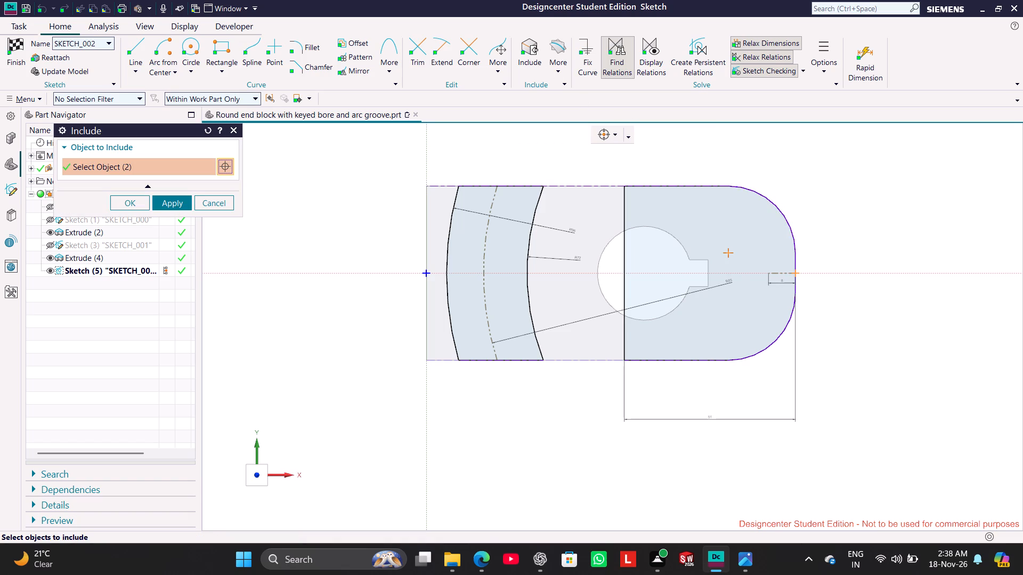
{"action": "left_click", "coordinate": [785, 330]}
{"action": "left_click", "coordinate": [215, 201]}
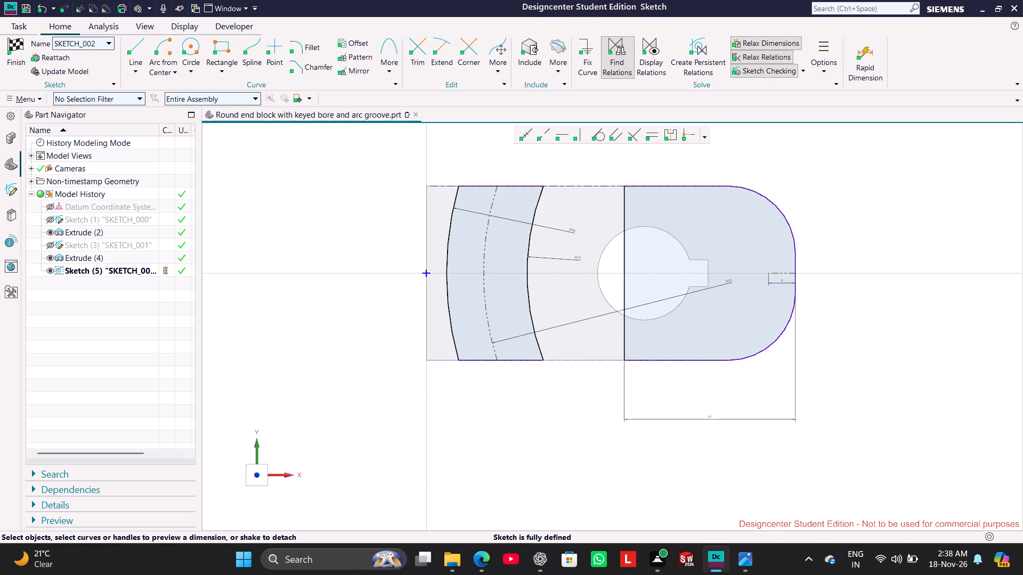
Examine the arc groove and rounded-end profiles on the block from several angles, finishing with a view square to the sketch face.
{"action": "left_click", "coordinate": [507, 431]}
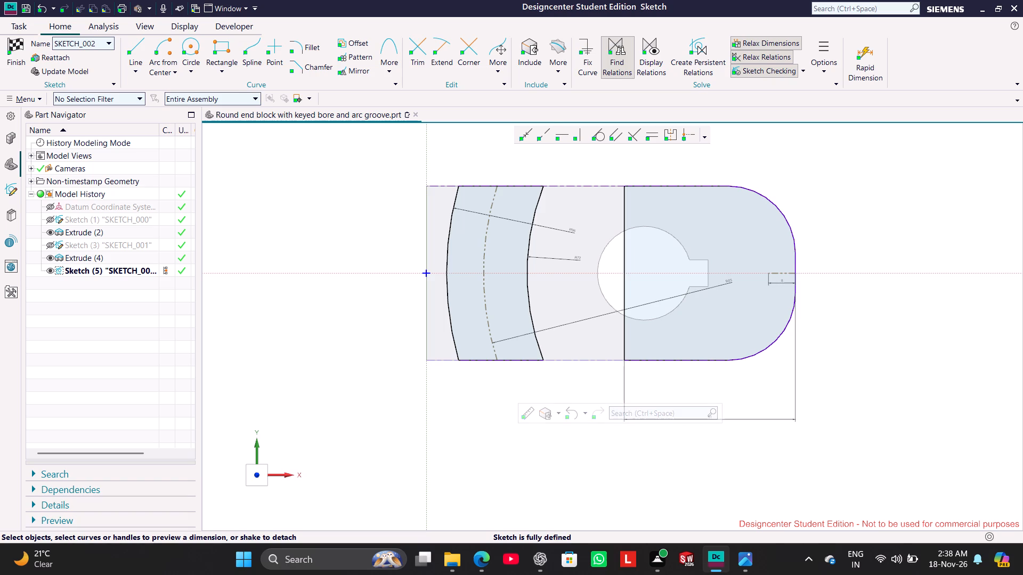
{"action": "middle_click_drag", "start_coordinate": [516, 437], "coordinate": [505, 392]}
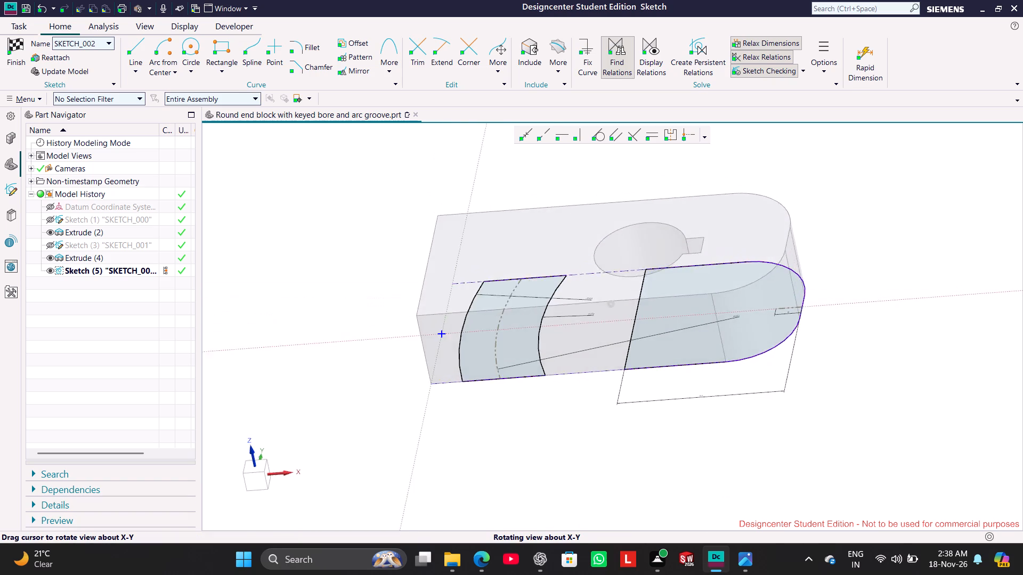
{"action": "middle_click_drag", "start_coordinate": [505, 392], "coordinate": [439, 388]}
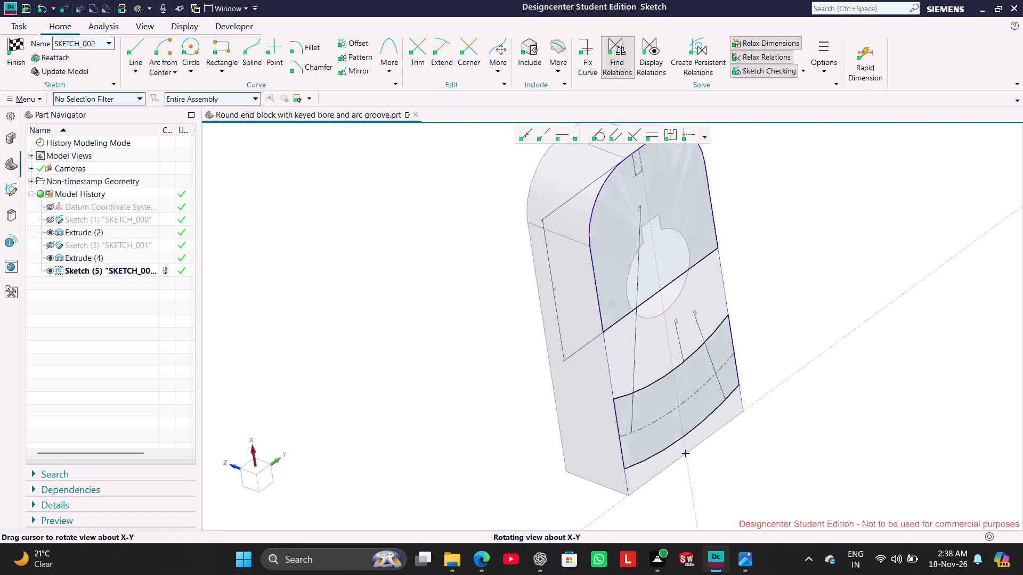
{"action": "middle_click_drag", "start_coordinate": [439, 388], "coordinate": [530, 401]}
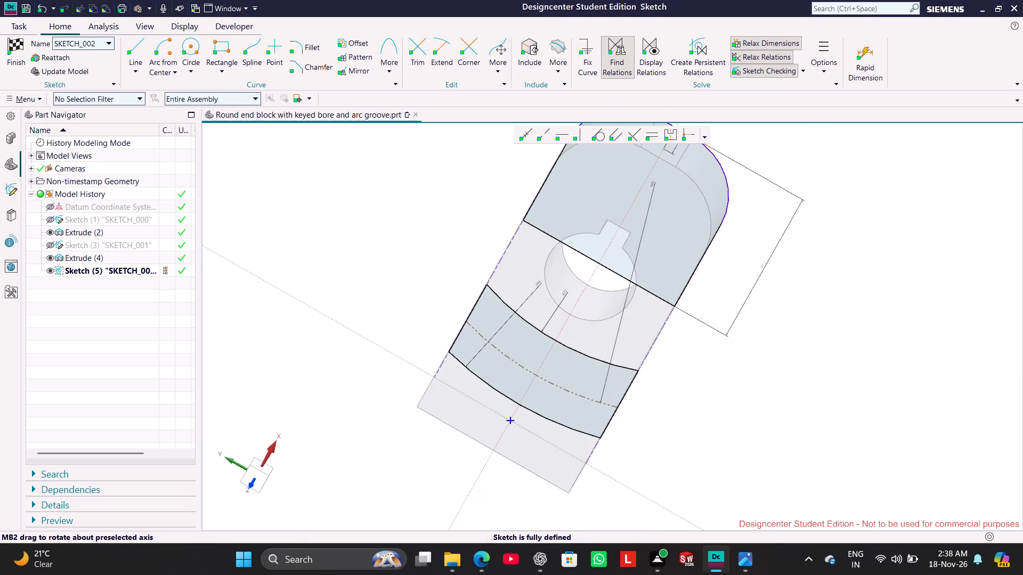
{"action": "left_click", "coordinate": [265, 468]}
{"action": "middle_click_drag", "start_coordinate": [281, 447], "coordinate": [327, 446]}
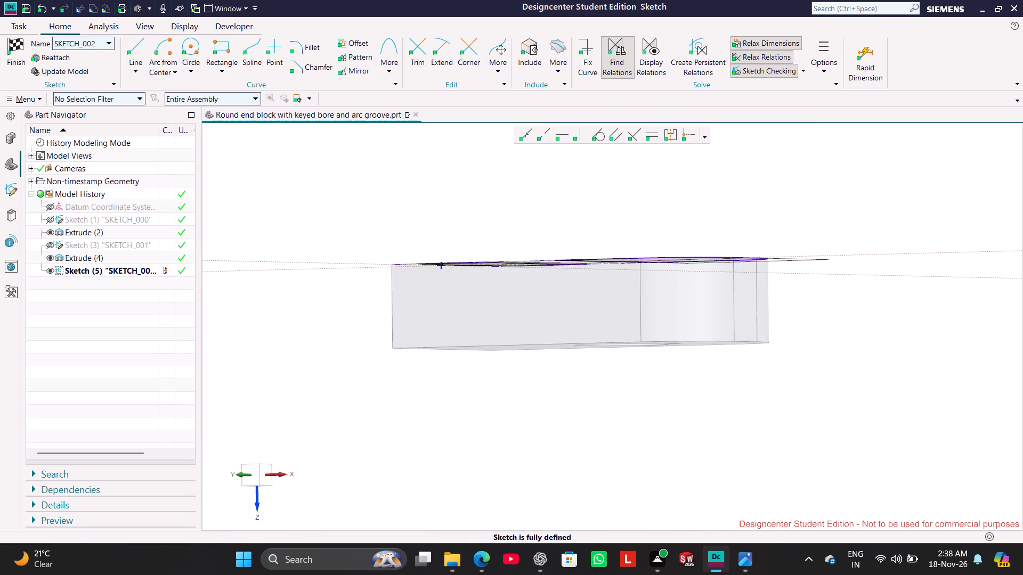
{"action": "left_click", "coordinate": [255, 474]}
{"action": "middle_click_drag", "start_coordinate": [286, 456], "coordinate": [356, 484]}
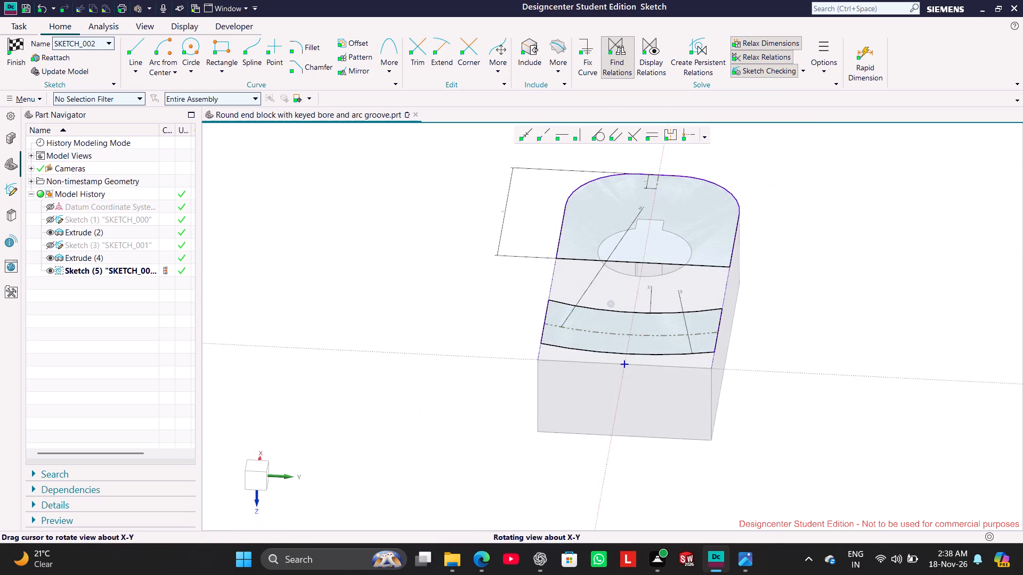
{"action": "middle_click_drag", "start_coordinate": [356, 484], "coordinate": [356, 493]}
{"action": "left_click", "coordinate": [259, 469]}
{"action": "middle_click_drag", "start_coordinate": [277, 465], "coordinate": [284, 469]}
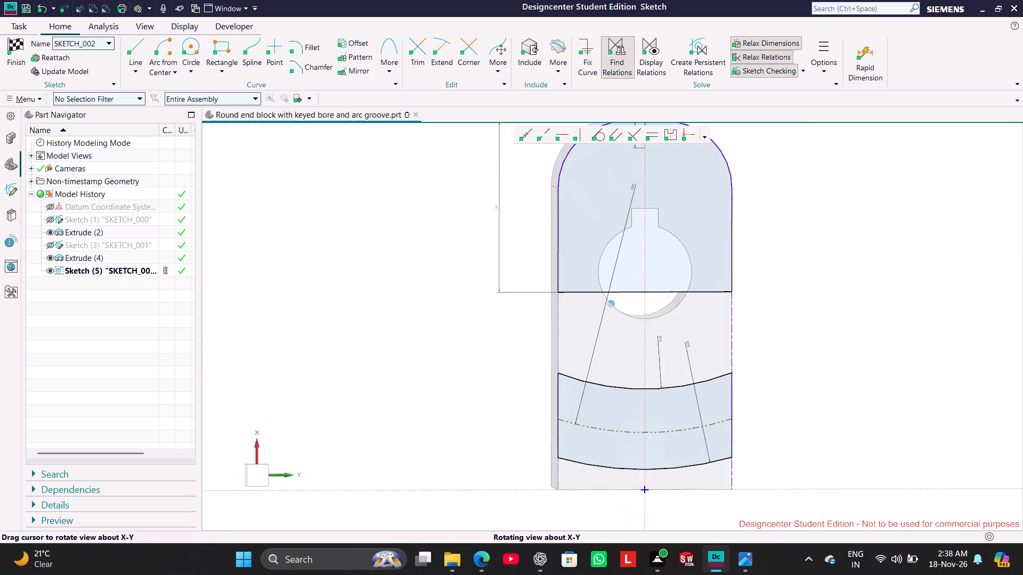
{"action": "middle_click_drag", "start_coordinate": [284, 469], "coordinate": [307, 478]}
{"action": "left_click", "coordinate": [259, 466]}
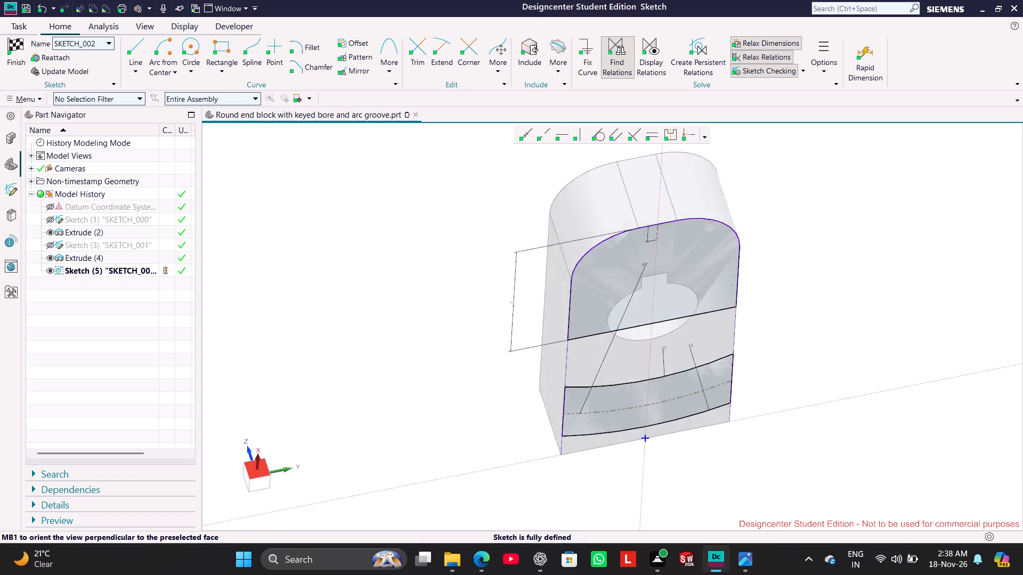
{"action": "middle_click_drag", "start_coordinate": [275, 456], "coordinate": [331, 424]}
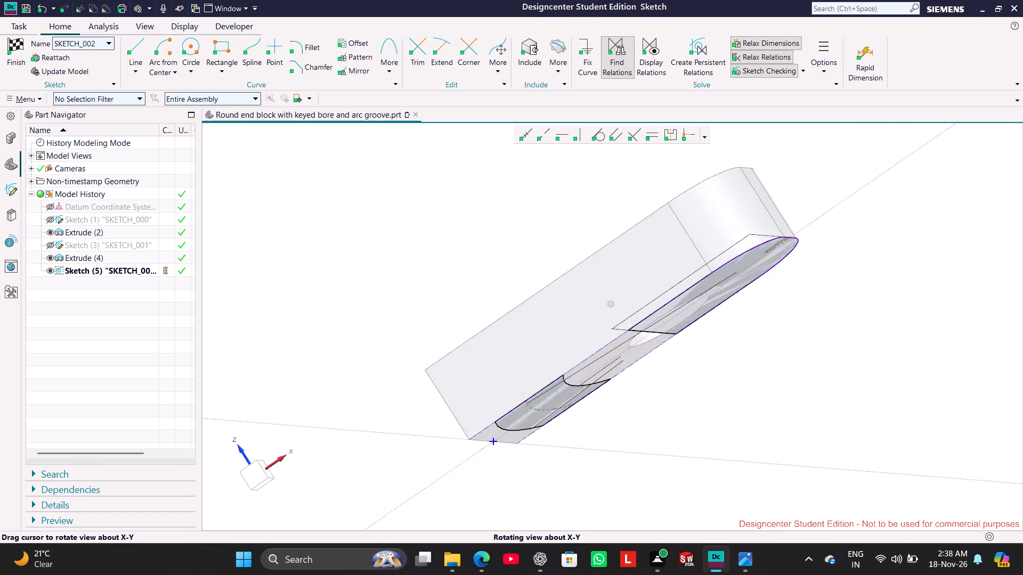
{"action": "middle_click_drag", "start_coordinate": [331, 424], "coordinate": [282, 326]}
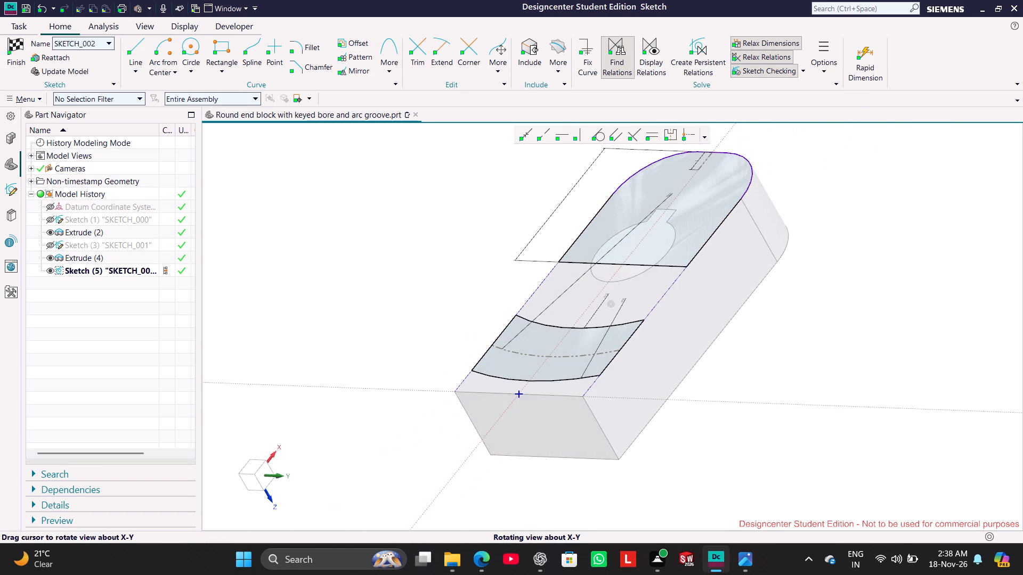
{"action": "middle_click_drag", "start_coordinate": [282, 326], "coordinate": [283, 331]}
{"action": "left_click", "coordinate": [249, 464]}
{"action": "middle_click_drag", "start_coordinate": [293, 452], "coordinate": [303, 452]}
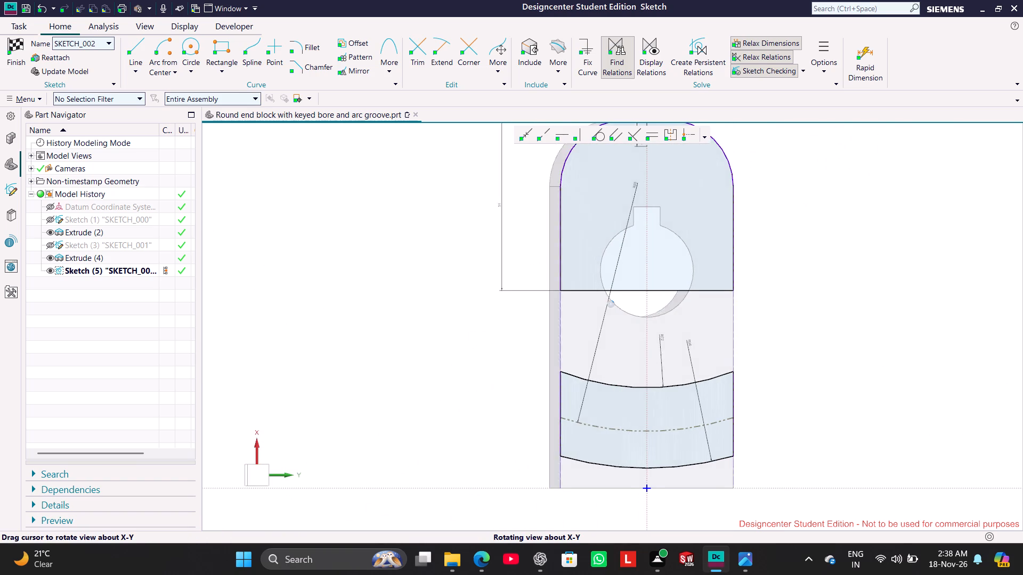
{"action": "middle_click_drag", "start_coordinate": [303, 452], "coordinate": [223, 410]}
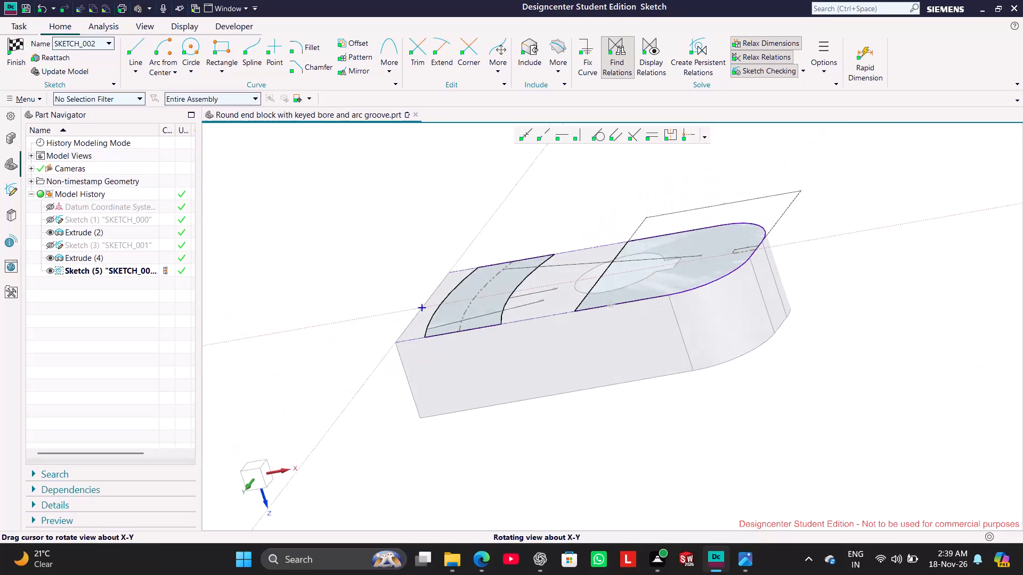
{"action": "middle_click_drag", "start_coordinate": [223, 410], "coordinate": [223, 412]}
{"action": "left_click", "coordinate": [259, 462]}
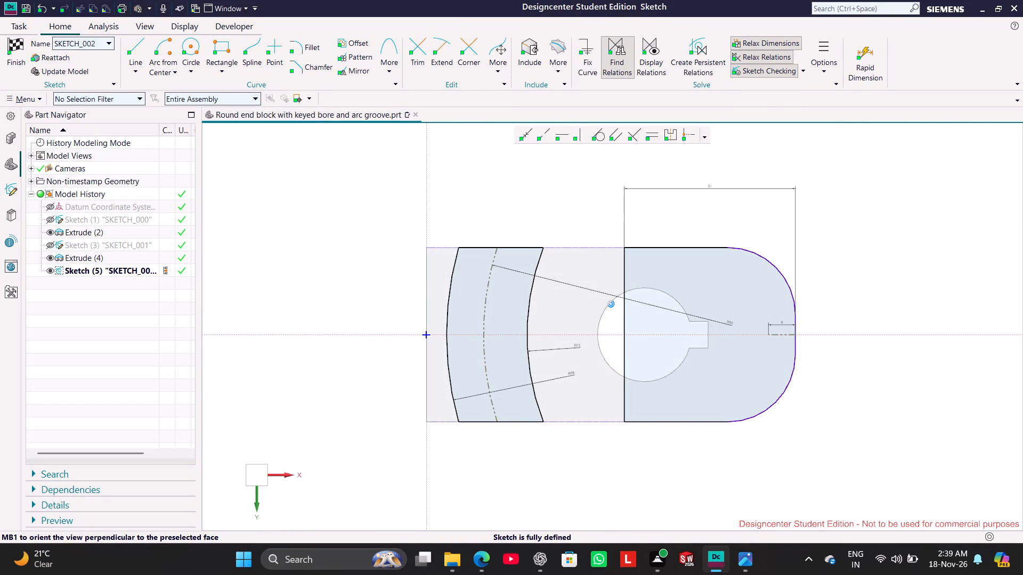
{"action": "left_click", "coordinate": [314, 283]}
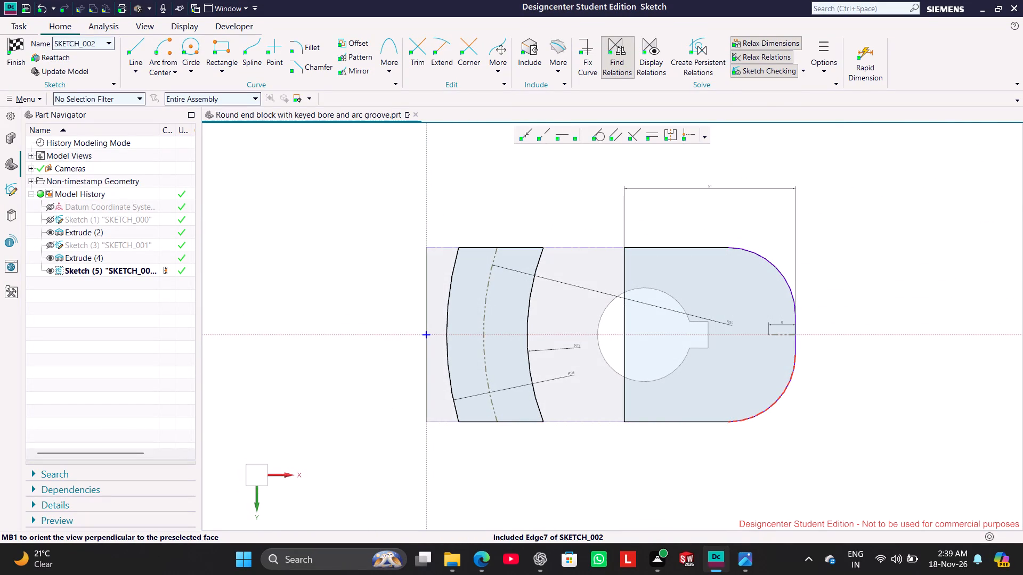
Finish the sketch containing the arc groove and rounded-end profiles.
{"action": "left_click", "coordinate": [21, 59]}
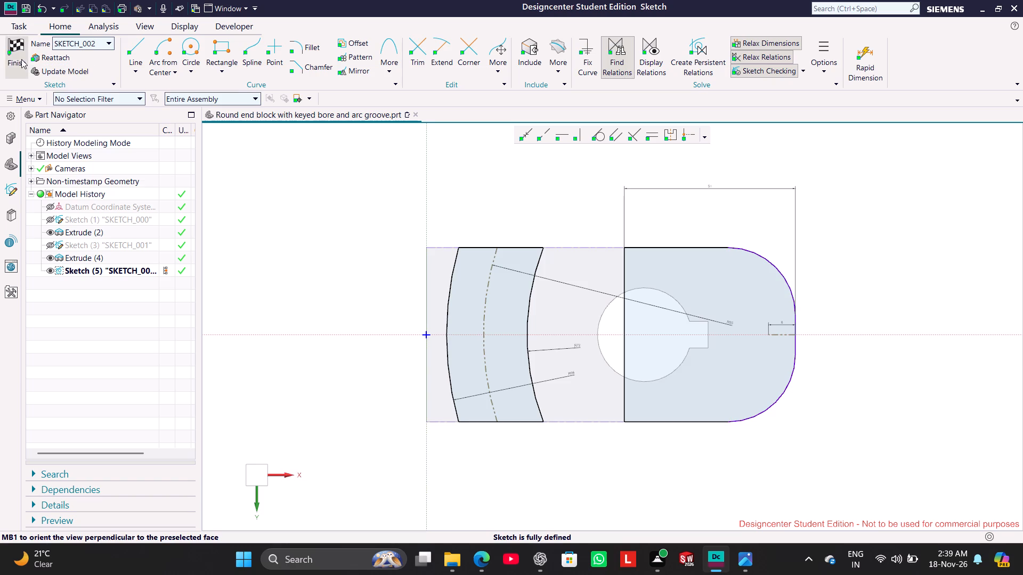
Extrude the arc groove and rounded-end sketch as a subtract cut, with start distance 25 mm and end distance 25-8.
{"action": "middle_click_drag", "start_coordinate": [346, 382], "coordinate": [308, 346]}
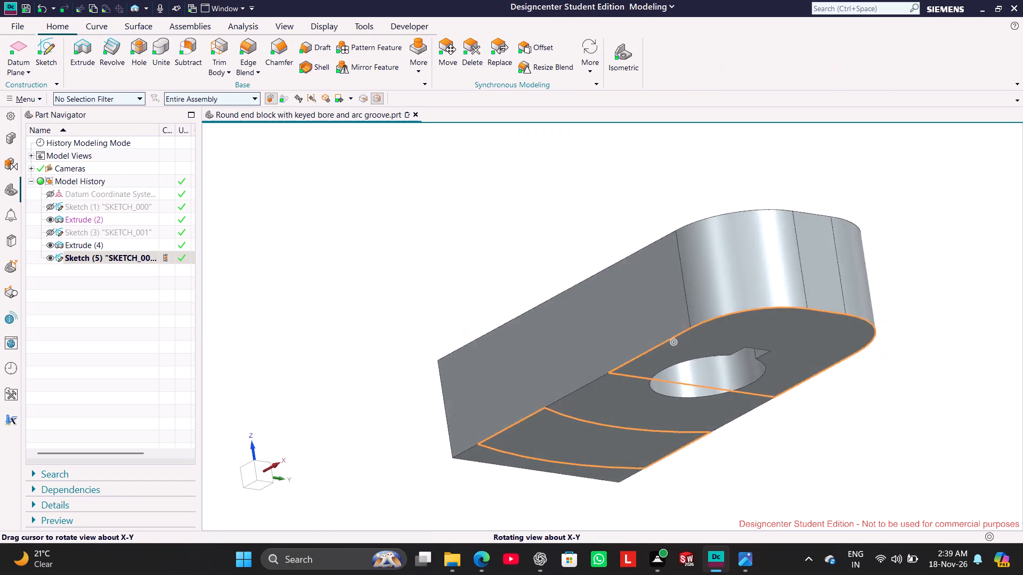
{"action": "middle_click_drag", "start_coordinate": [308, 346], "coordinate": [333, 385]}
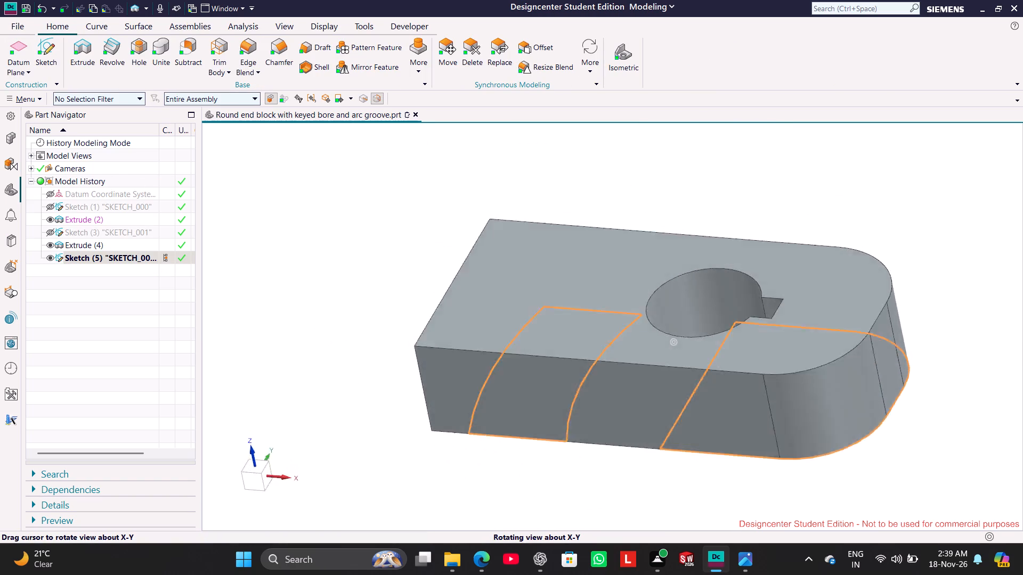
{"action": "middle_click_drag", "start_coordinate": [333, 385], "coordinate": [326, 395]}
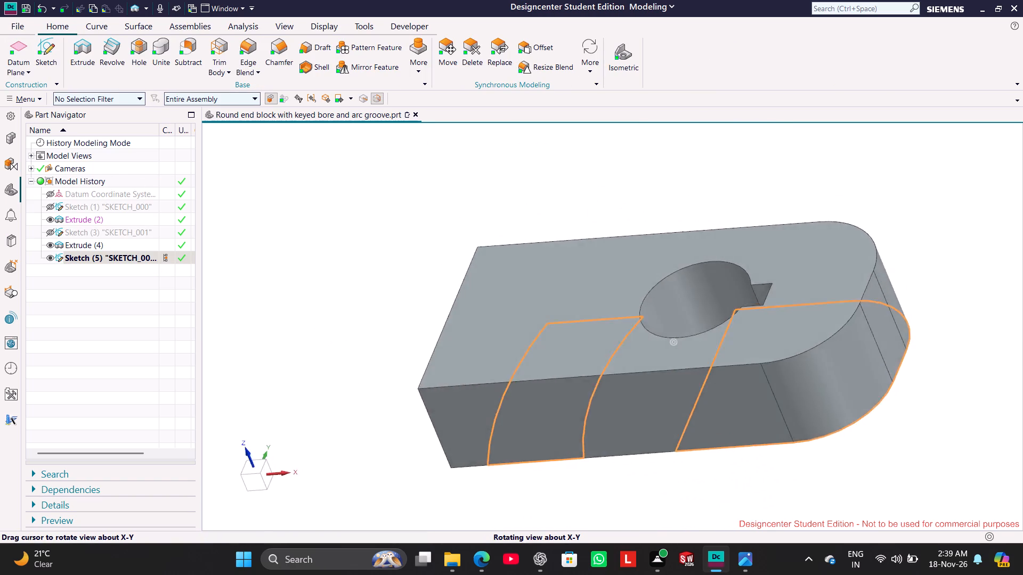
{"action": "middle_click_drag", "start_coordinate": [326, 395], "coordinate": [330, 400]}
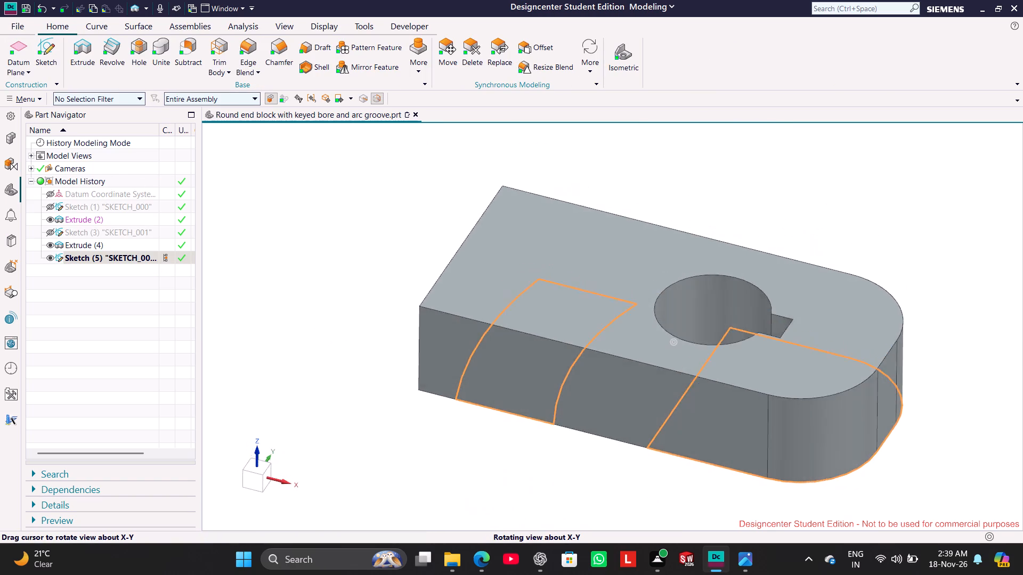
{"action": "middle_click_drag", "start_coordinate": [330, 400], "coordinate": [333, 393]}
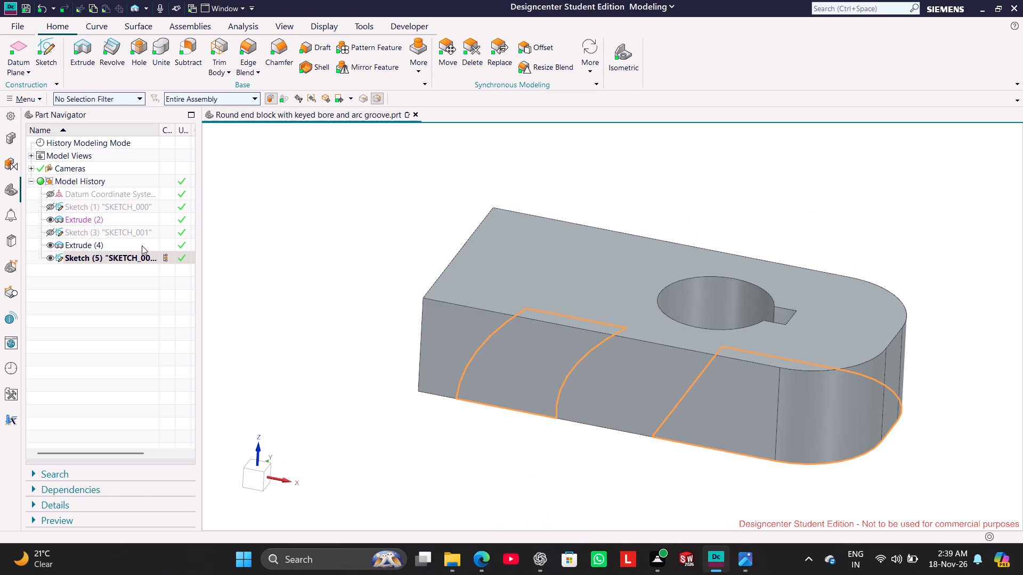
{"action": "right_click", "coordinate": [142, 258]}
{"action": "left_click", "coordinate": [190, 239]}
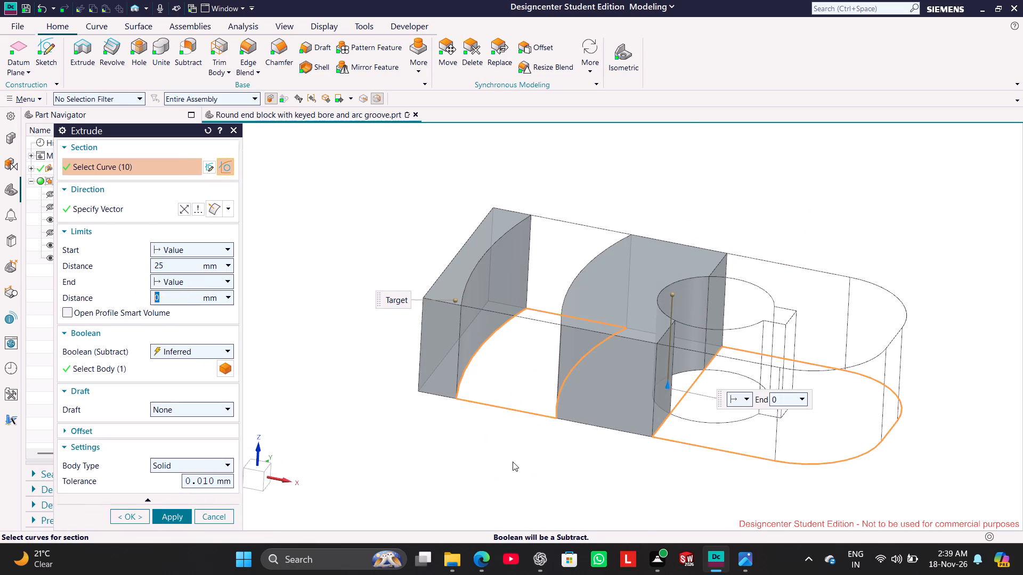
{"action": "left_click", "coordinate": [745, 560]}
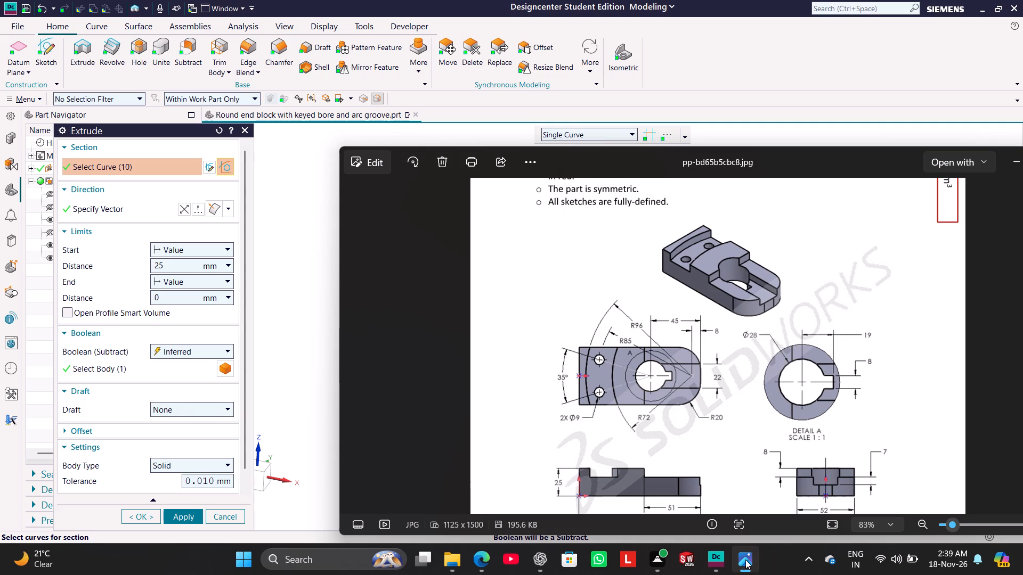
{"action": "left_click", "coordinate": [745, 560]}
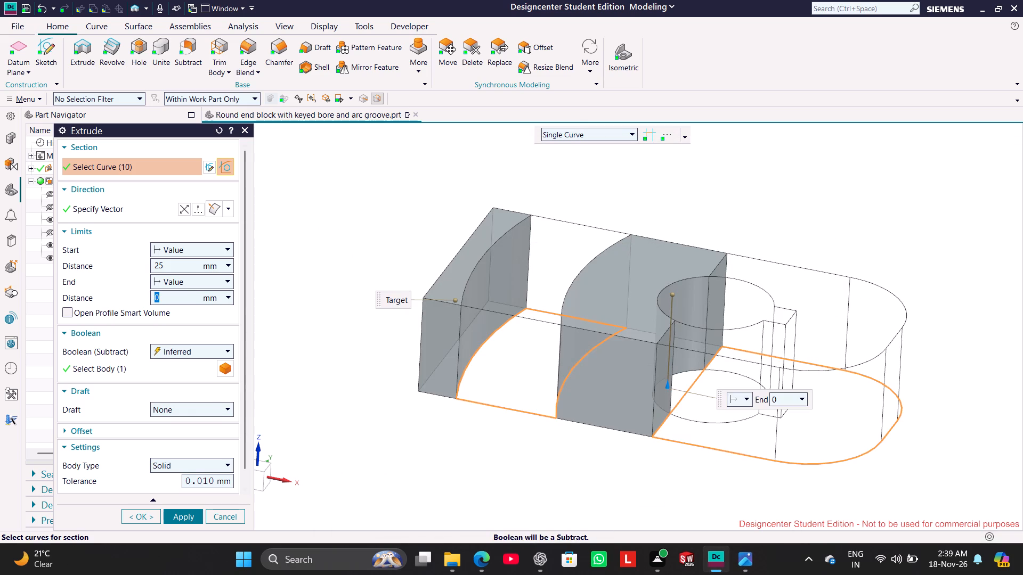
{"action": "type", "text": "25-"}
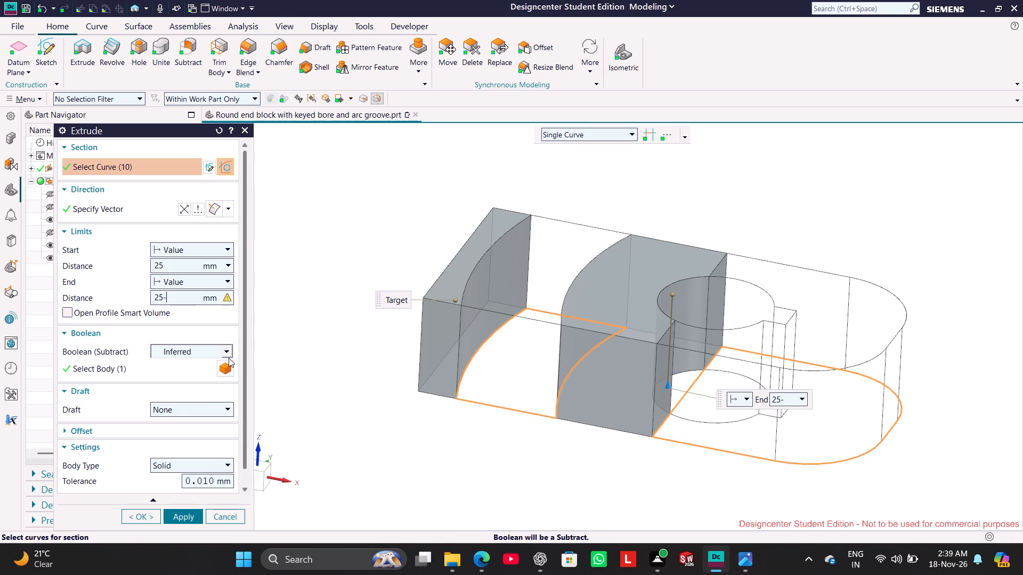
{"action": "key", "text": "8"}
{"action": "key", "text": "Return"}
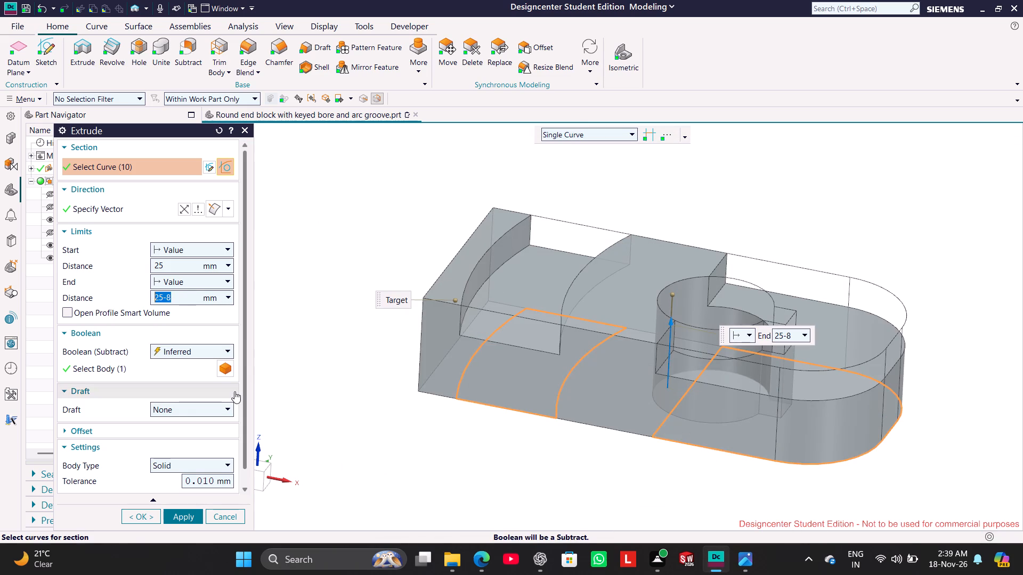
{"action": "left_click", "coordinate": [193, 517]}
{"action": "left_click", "coordinate": [330, 469]}
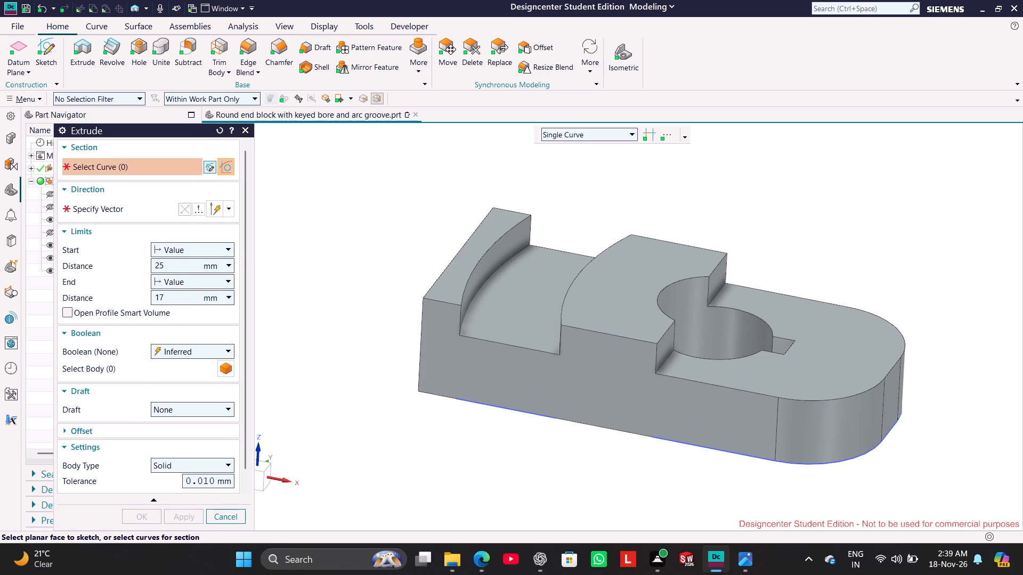
{"action": "left_click", "coordinate": [233, 520]}
{"action": "middle_click", "coordinate": [410, 480]}
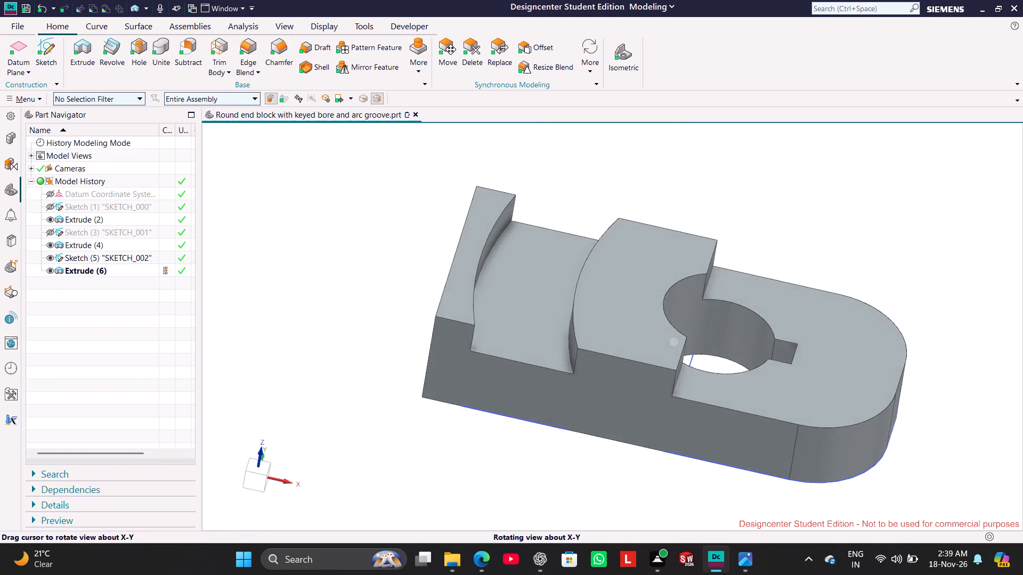
Hide the sketch used for the groove and end cut, and set the part to the isometric view.
{"action": "left_click", "coordinate": [52, 260]}
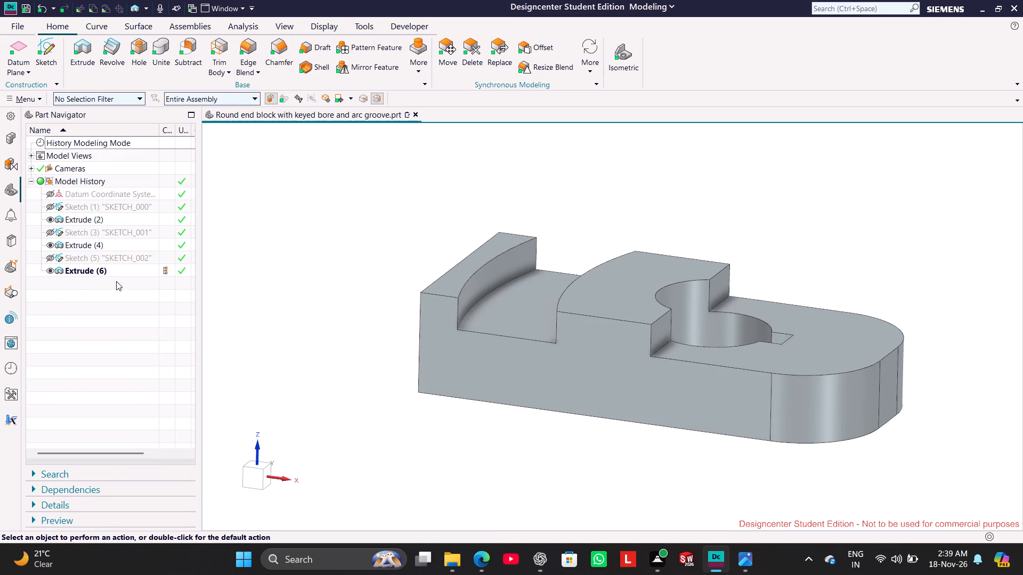
{"action": "middle_click_drag", "start_coordinate": [253, 297], "coordinate": [264, 342]}
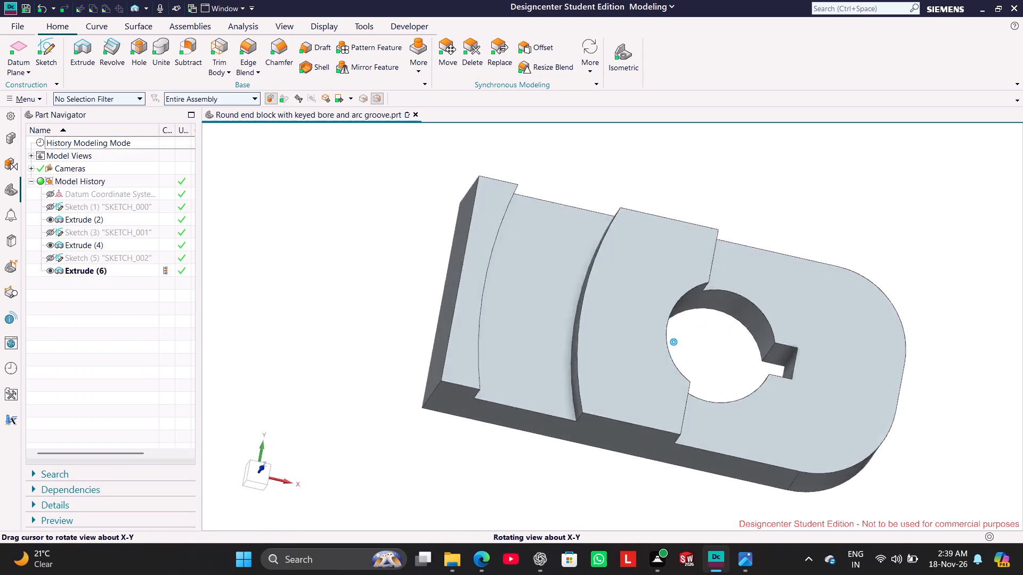
{"action": "middle_click_drag", "start_coordinate": [264, 342], "coordinate": [243, 320]}
{"action": "left_click_drag", "start_coordinate": [649, 51], "coordinate": [644, 53]}
{"action": "left_click", "coordinate": [622, 63]}
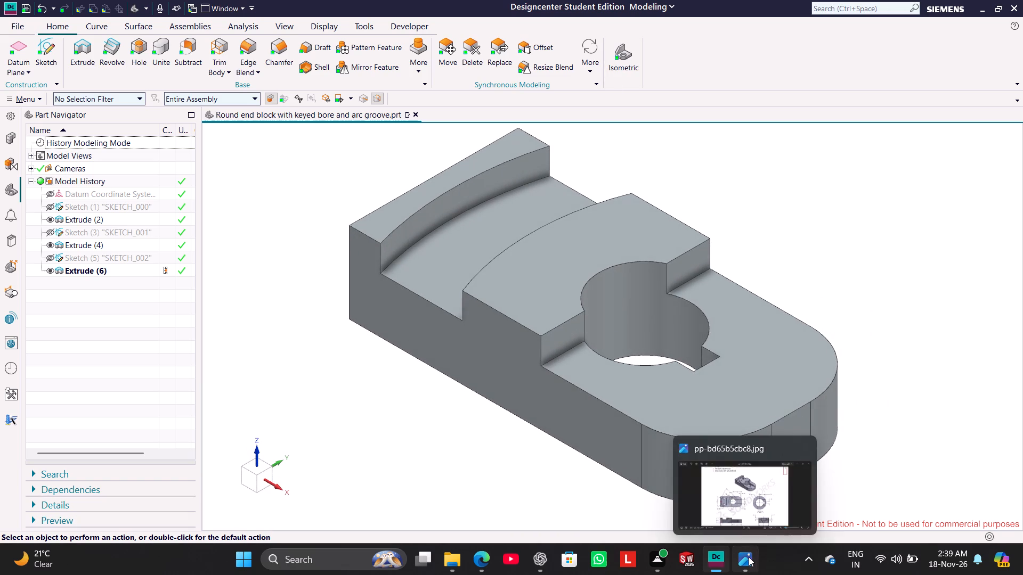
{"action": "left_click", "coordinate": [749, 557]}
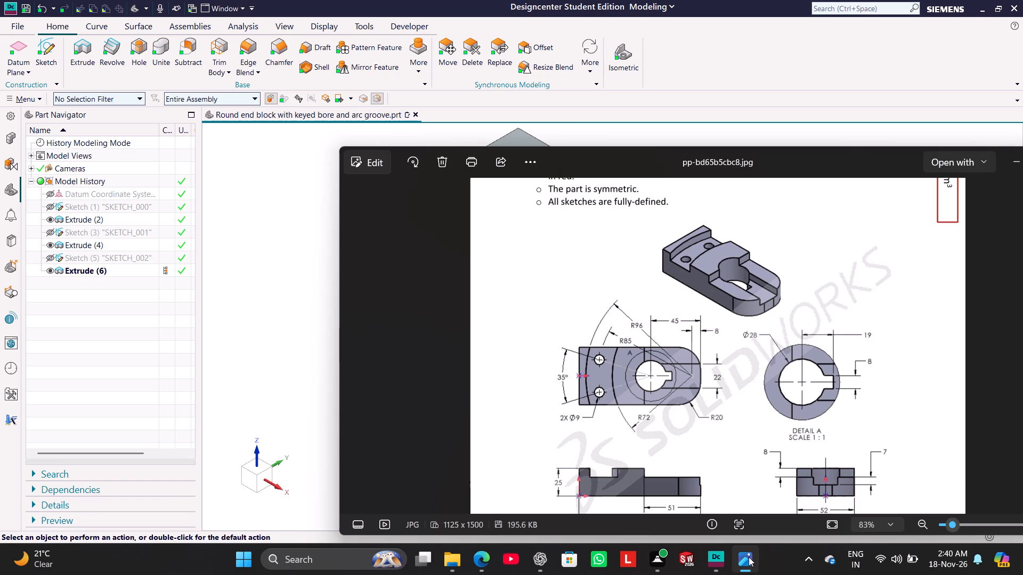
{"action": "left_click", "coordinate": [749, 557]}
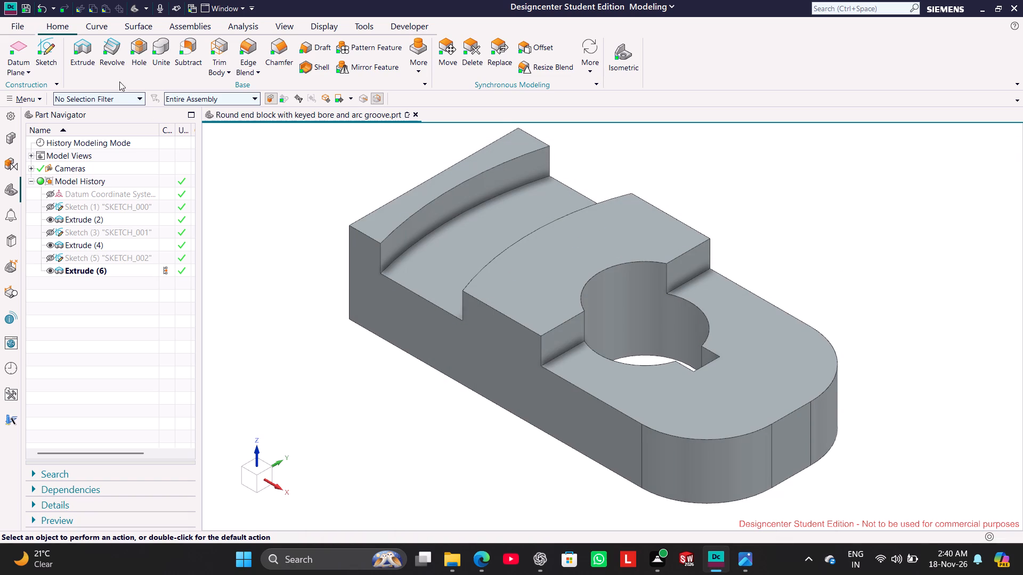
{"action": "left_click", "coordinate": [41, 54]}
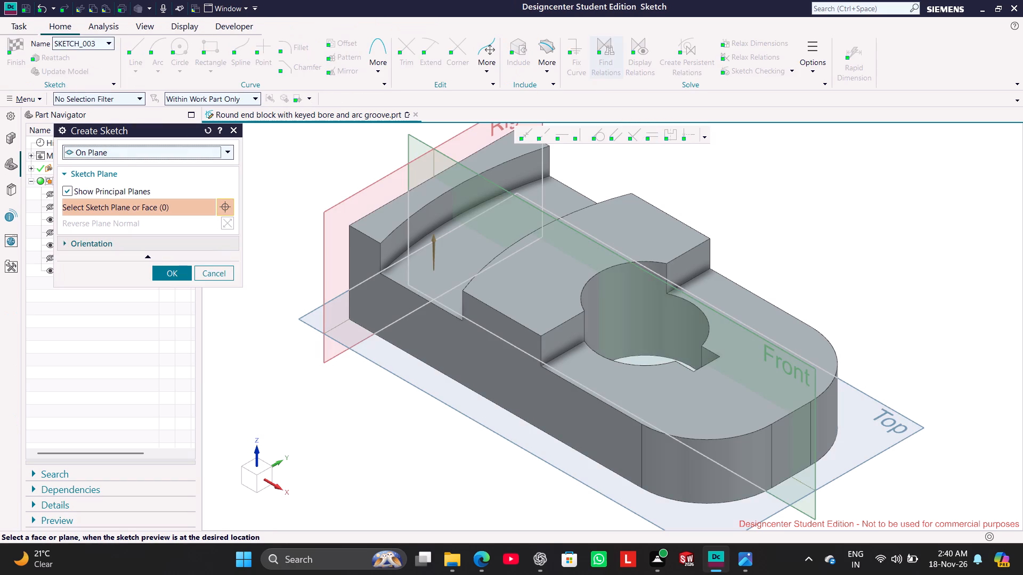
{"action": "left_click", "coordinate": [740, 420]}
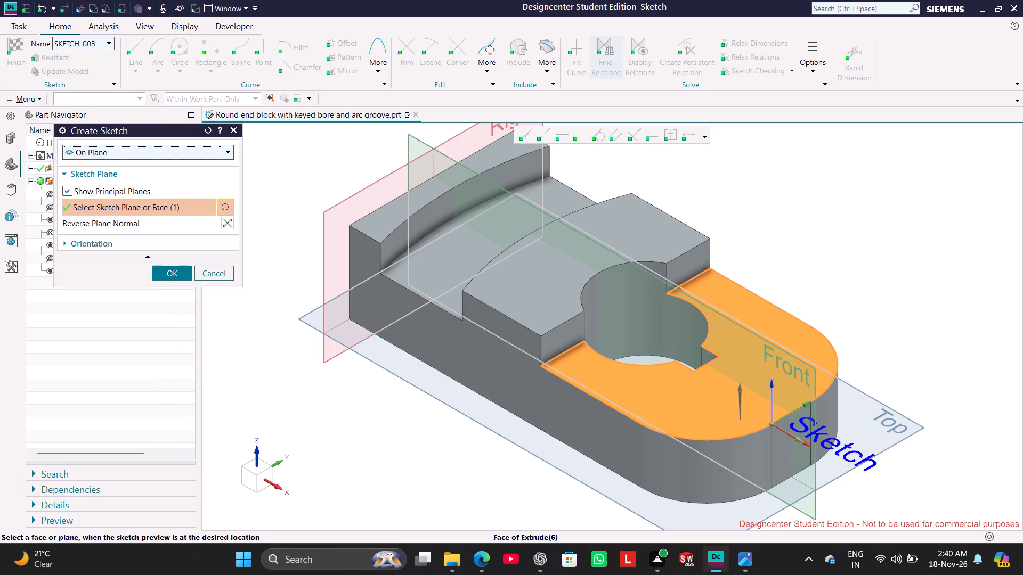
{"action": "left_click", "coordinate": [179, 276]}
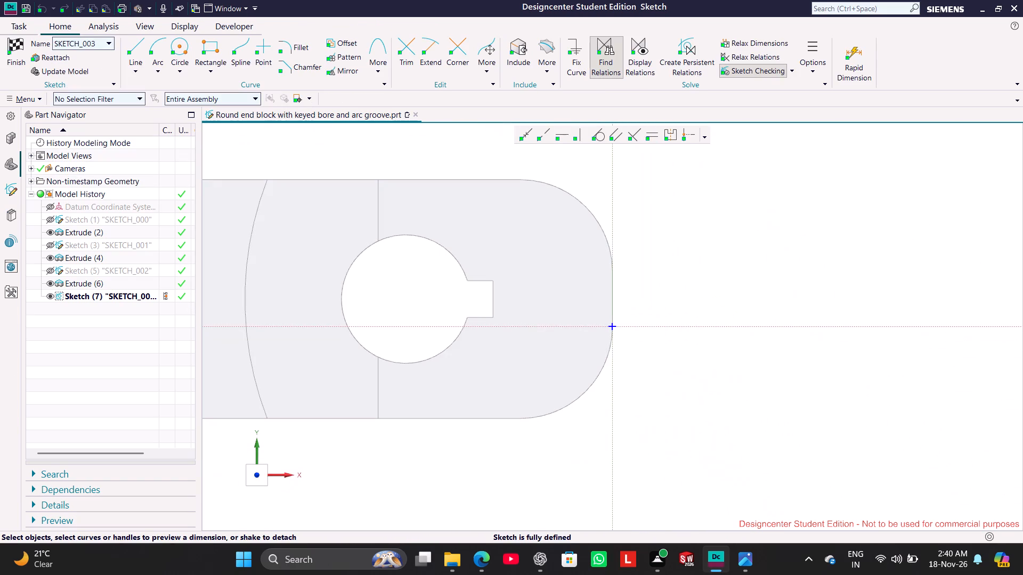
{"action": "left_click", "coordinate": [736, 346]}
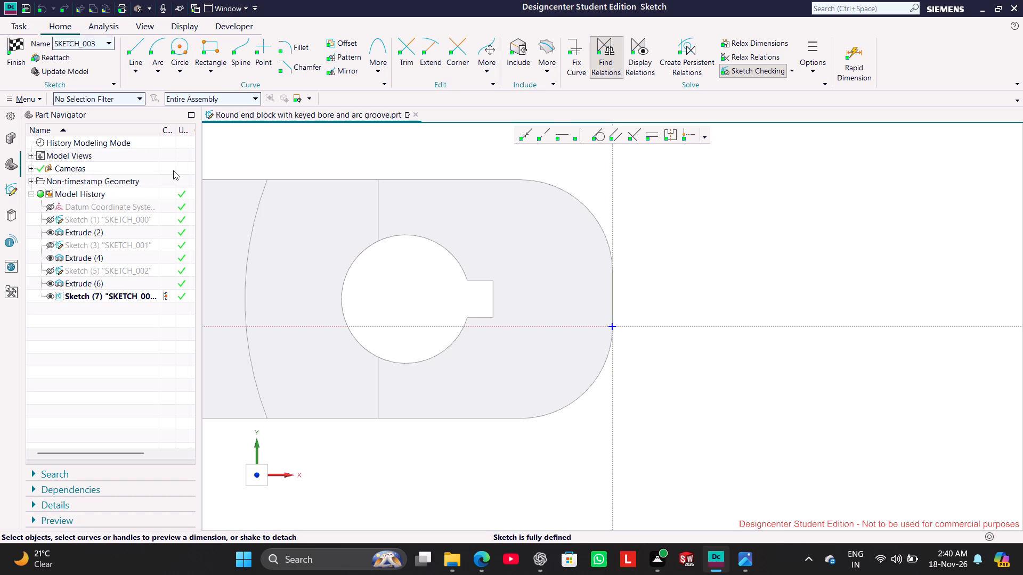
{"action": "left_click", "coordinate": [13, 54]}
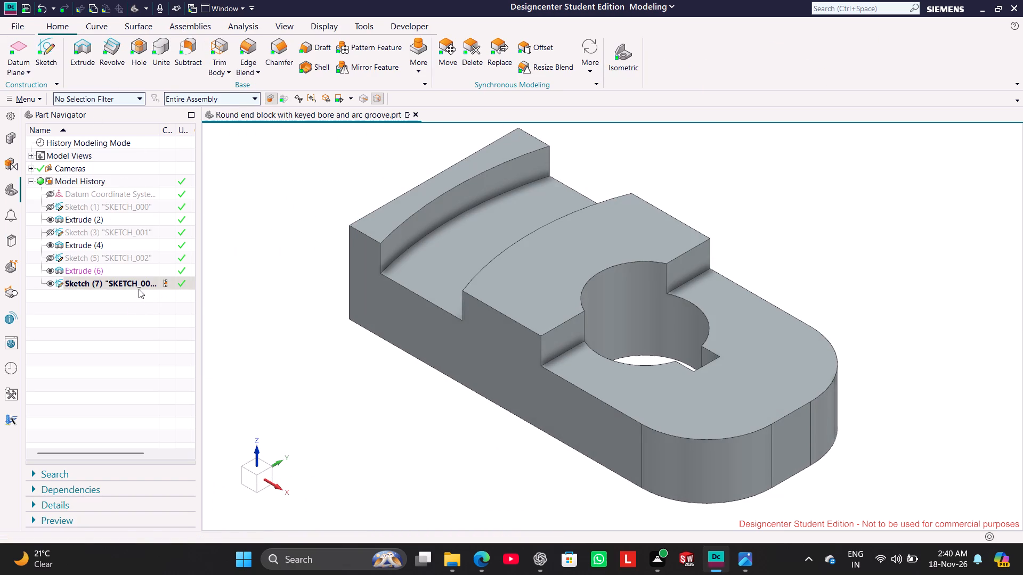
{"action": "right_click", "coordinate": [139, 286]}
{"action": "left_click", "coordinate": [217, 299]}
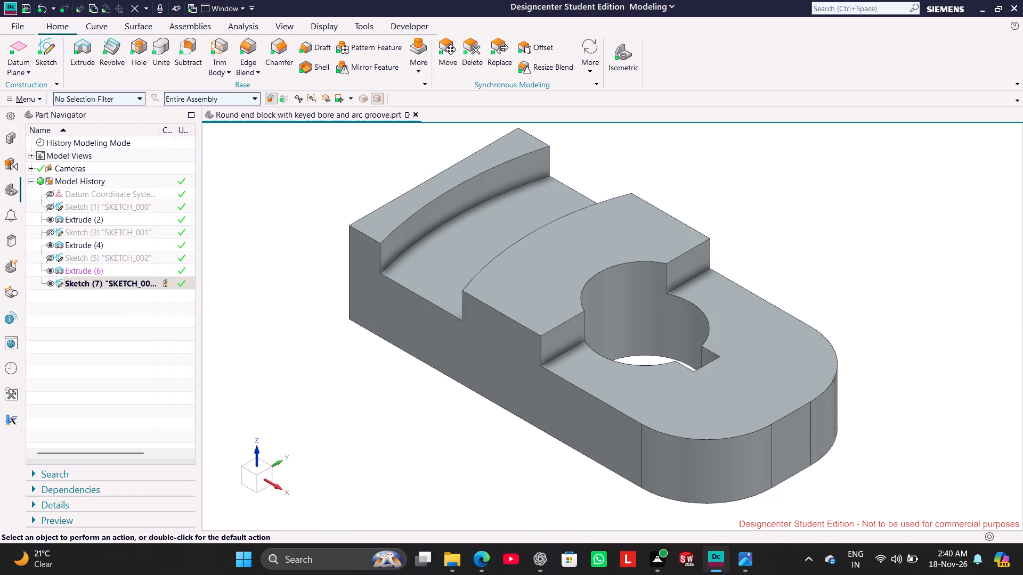
Create a new sketch on the lowered flat face at the block's rounded end.
{"action": "left_click", "coordinate": [48, 59]}
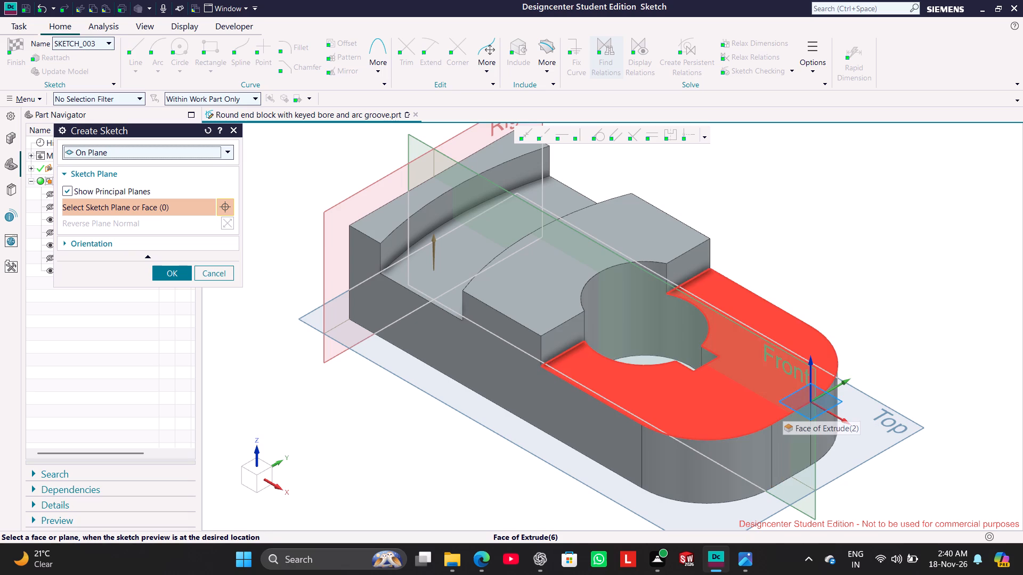
{"action": "scroll", "coordinate": [707, 362], "scroll_direction": "up", "scroll_amount": 2}
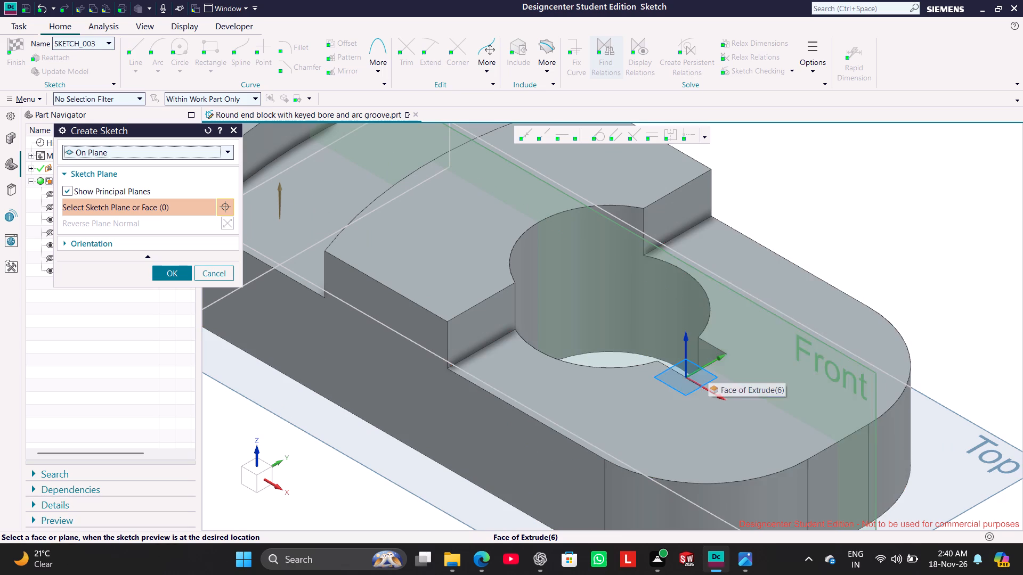
{"action": "scroll", "coordinate": [662, 334], "scroll_direction": "down", "scroll_amount": 2}
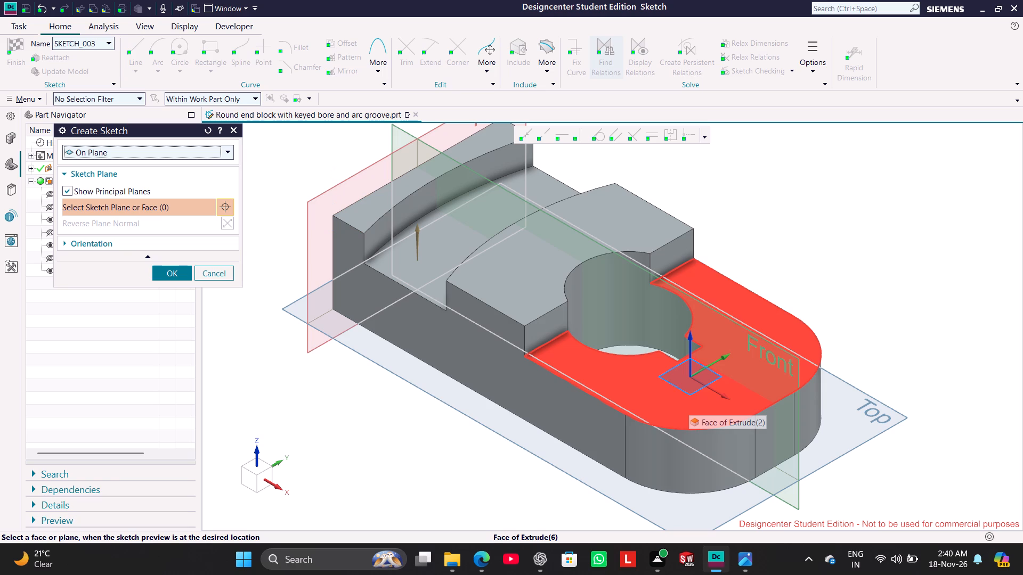
{"action": "left_click", "coordinate": [727, 392]}
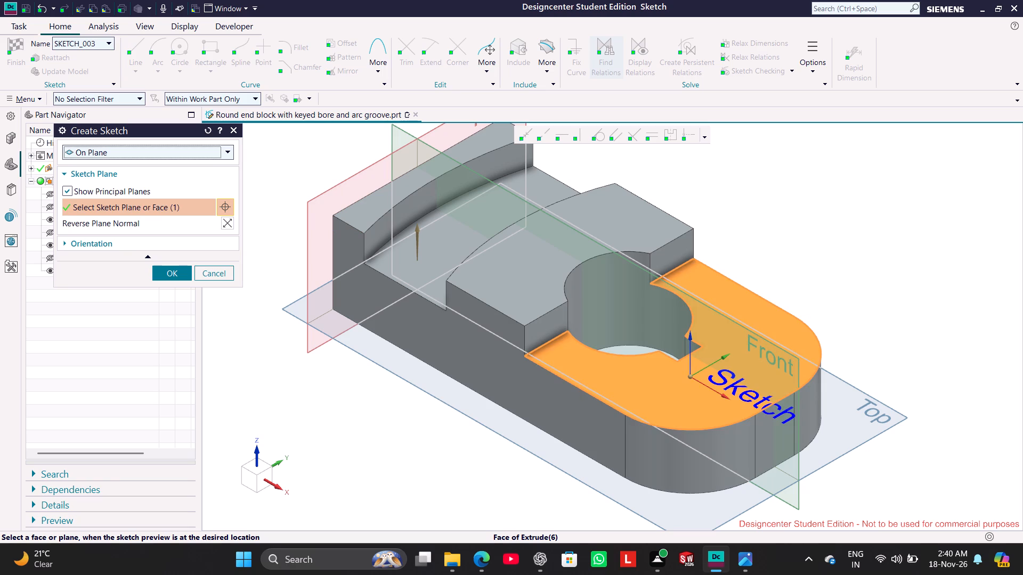
{"action": "left_click", "coordinate": [175, 276]}
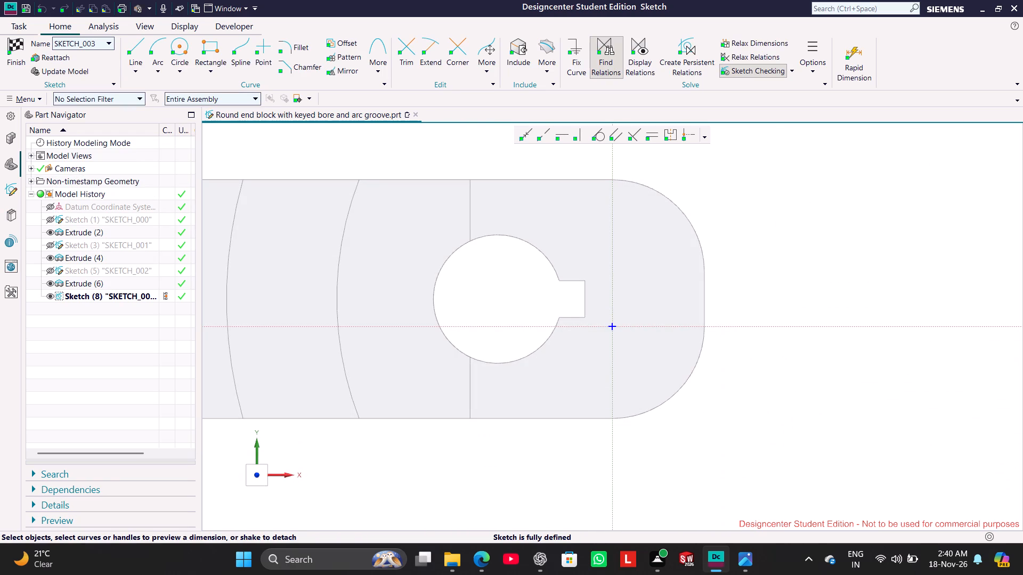
{"action": "left_click", "coordinate": [818, 387]}
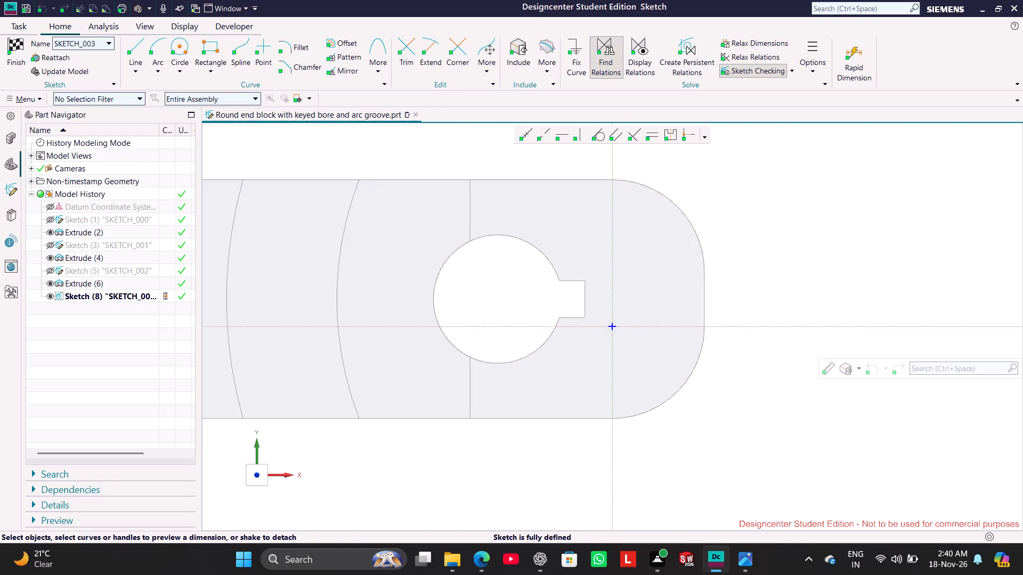
Project the rounded end's short straight edge and all bore and keyway edges into the sketch.
{"action": "left_click", "coordinate": [547, 75]}
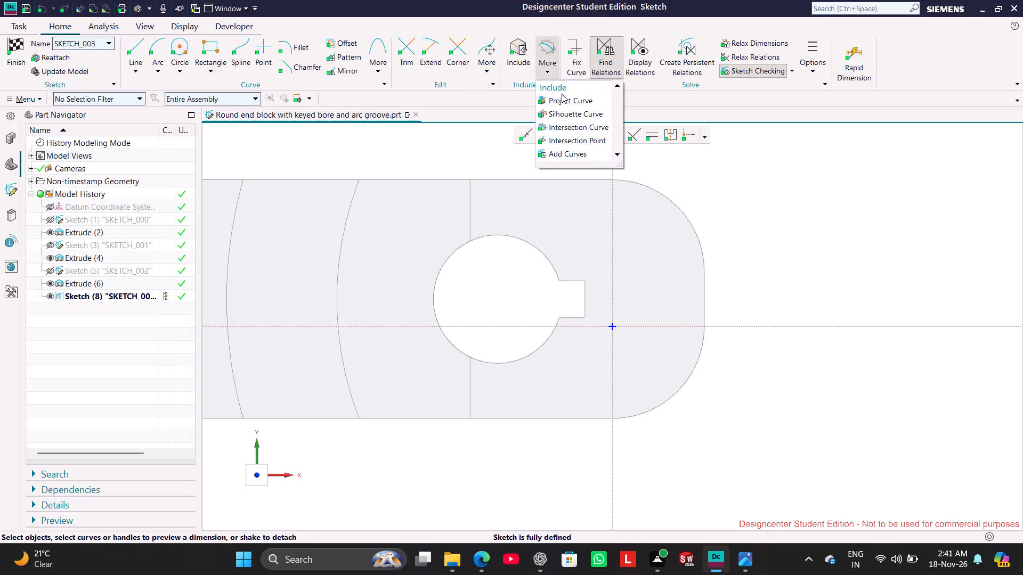
{"action": "left_click", "coordinate": [566, 104]}
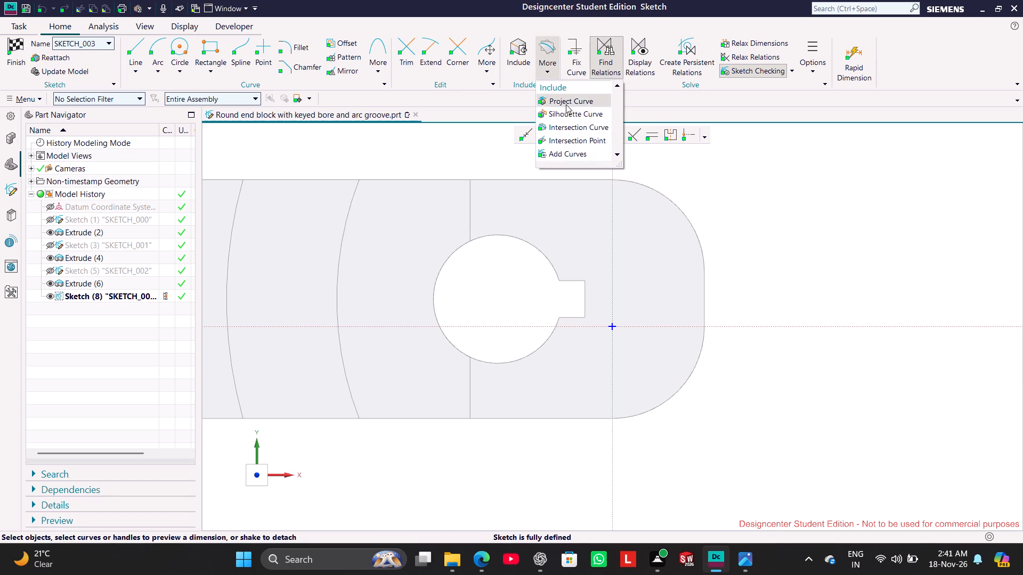
{"action": "left_click", "coordinate": [702, 287]}
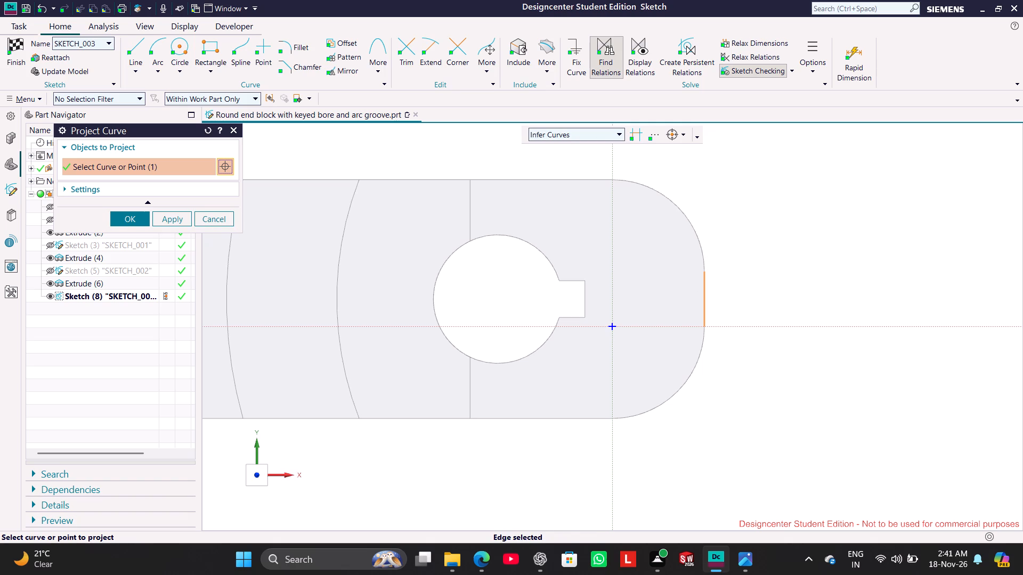
{"action": "left_click", "coordinate": [586, 296]}
{"action": "left_click", "coordinate": [541, 253]}
{"action": "left_click", "coordinate": [548, 330]}
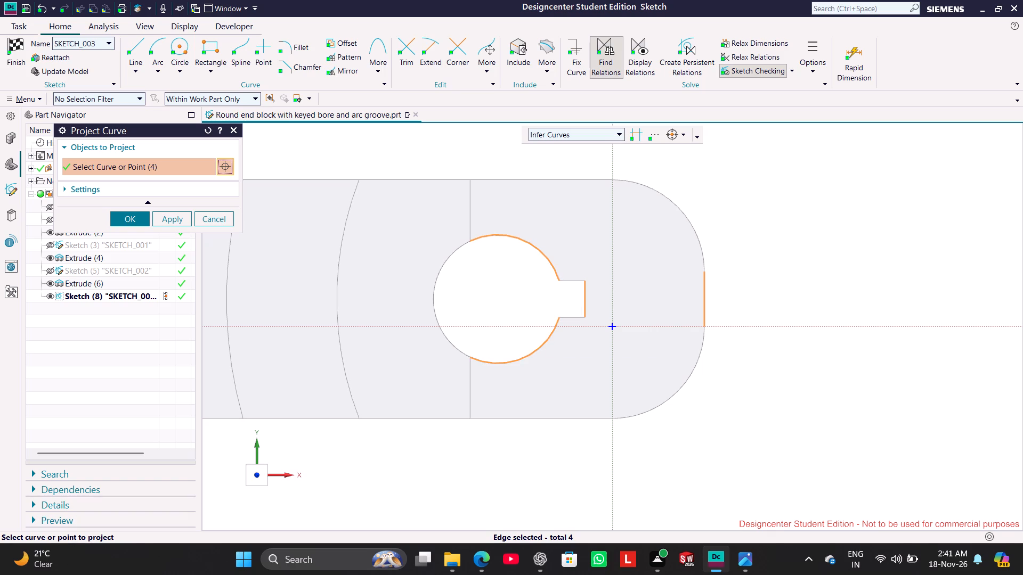
{"action": "left_click", "coordinate": [436, 290]}
{"action": "left_click", "coordinate": [571, 281]}
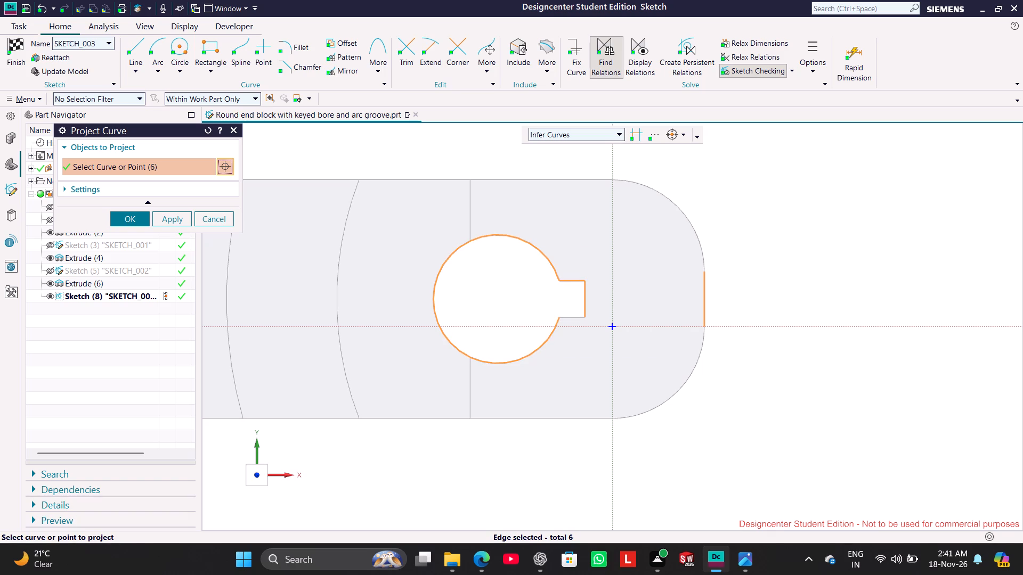
{"action": "left_click", "coordinate": [573, 315]}
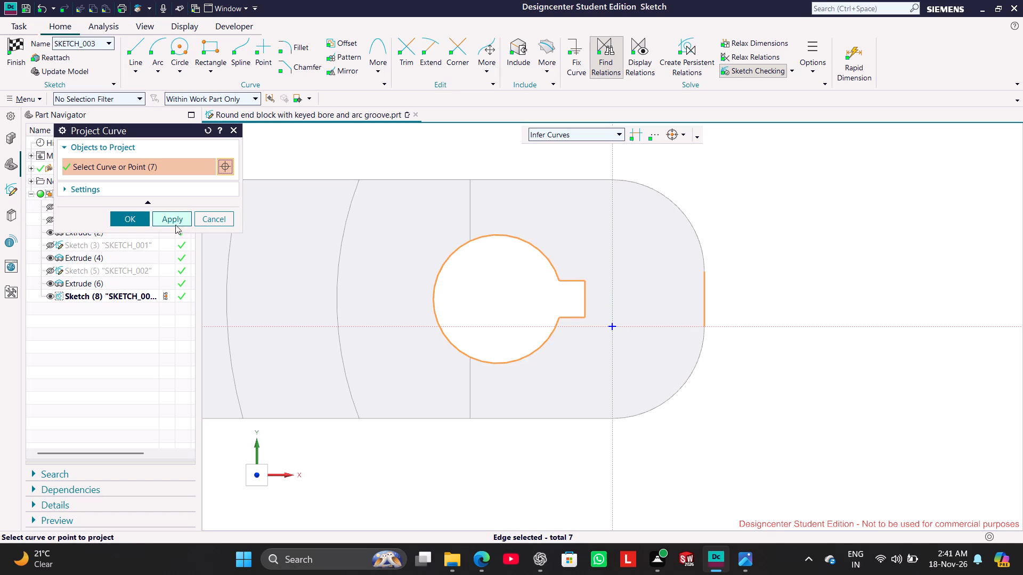
{"action": "left_click", "coordinate": [134, 219]}
Convert the three projected bore arcs to reference curves.
{"action": "right_click", "coordinate": [524, 246]}
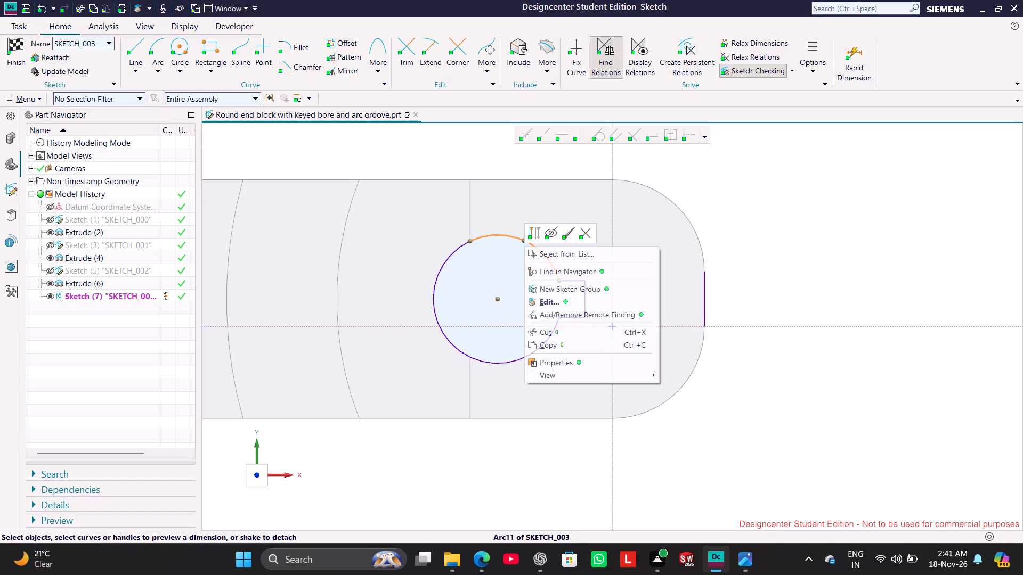
{"action": "left_click", "coordinate": [534, 236]}
{"action": "right_click", "coordinate": [444, 262]}
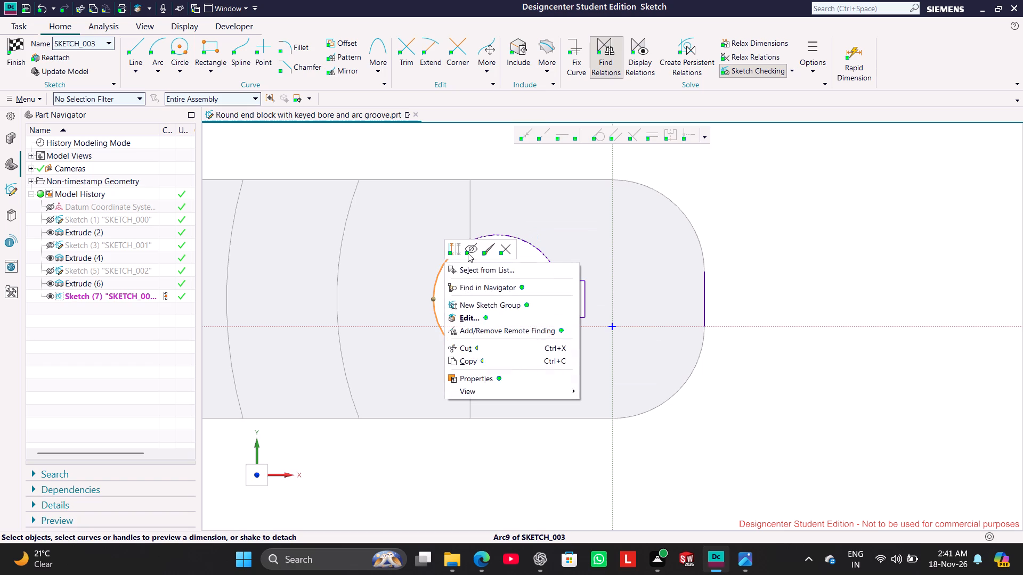
{"action": "left_click", "coordinate": [458, 250]}
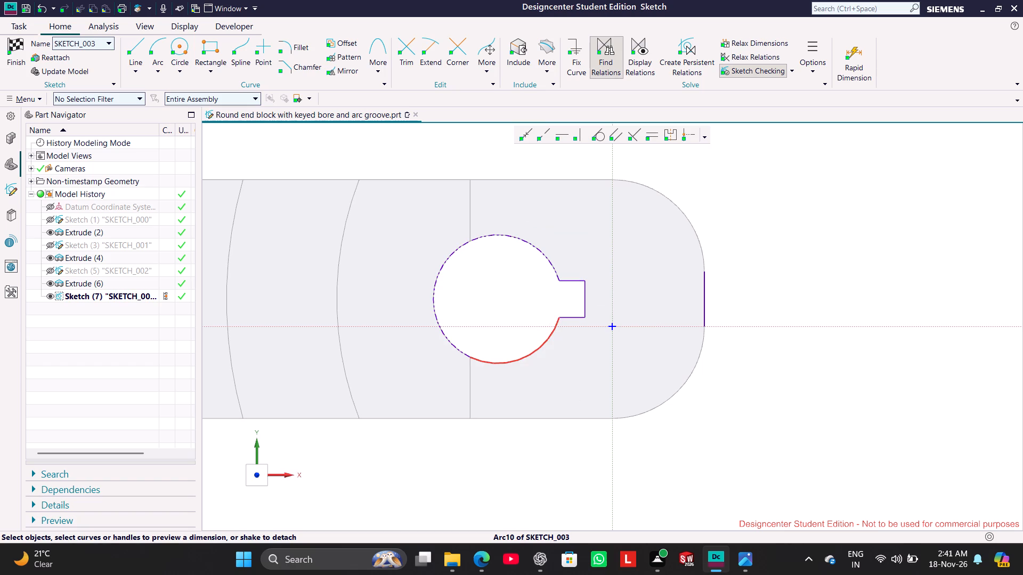
{"action": "right_click", "coordinate": [522, 354]}
{"action": "left_click", "coordinate": [533, 336]}
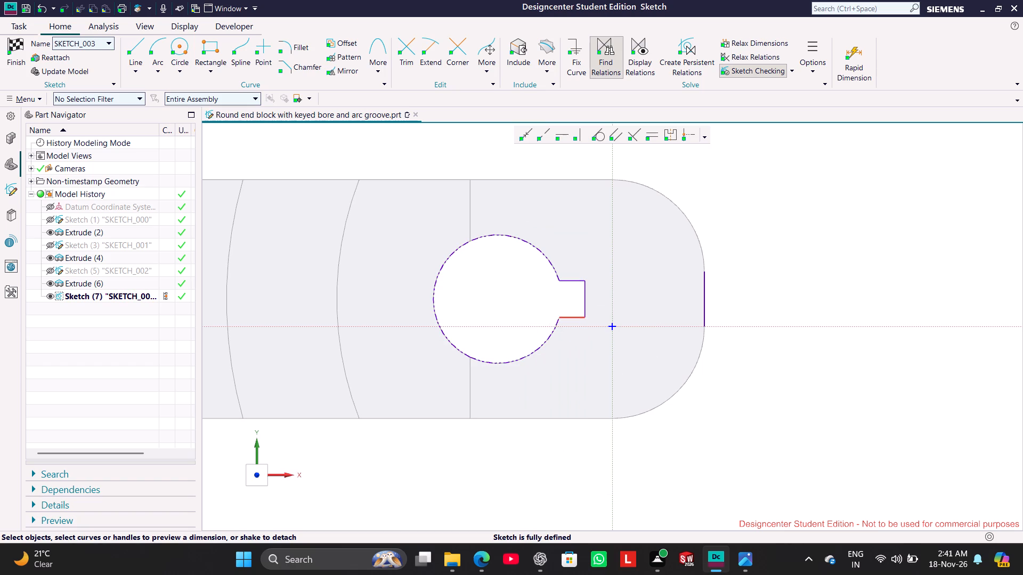
Convert the three projected keyway lines and the projected straight end edge to reference curves.
{"action": "right_click", "coordinate": [571, 320]}
{"action": "left_click", "coordinate": [581, 308]}
{"action": "right_click", "coordinate": [582, 299]}
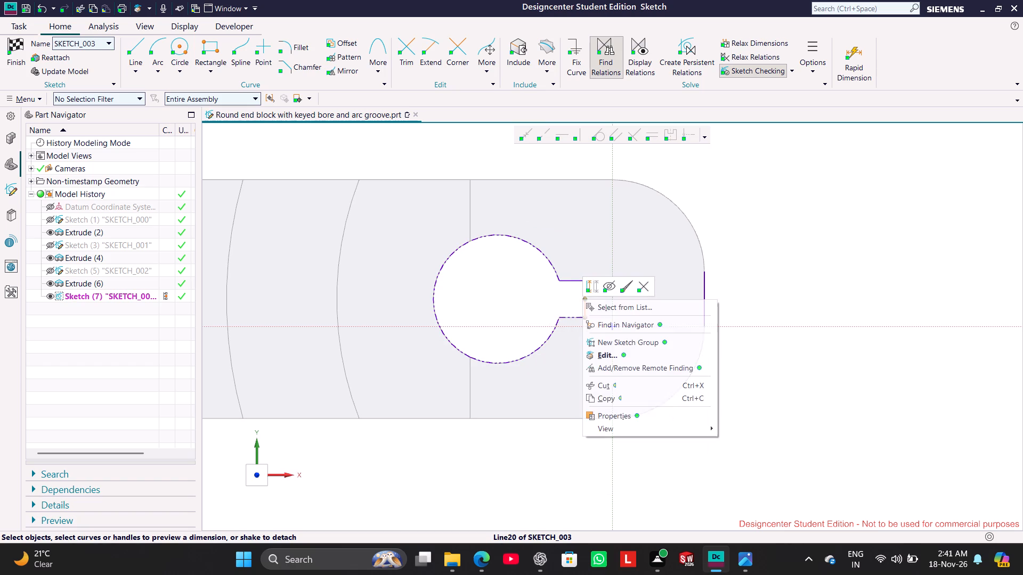
{"action": "left_click", "coordinate": [592, 290]}
{"action": "right_click", "coordinate": [574, 280]}
{"action": "left_click", "coordinate": [582, 274]}
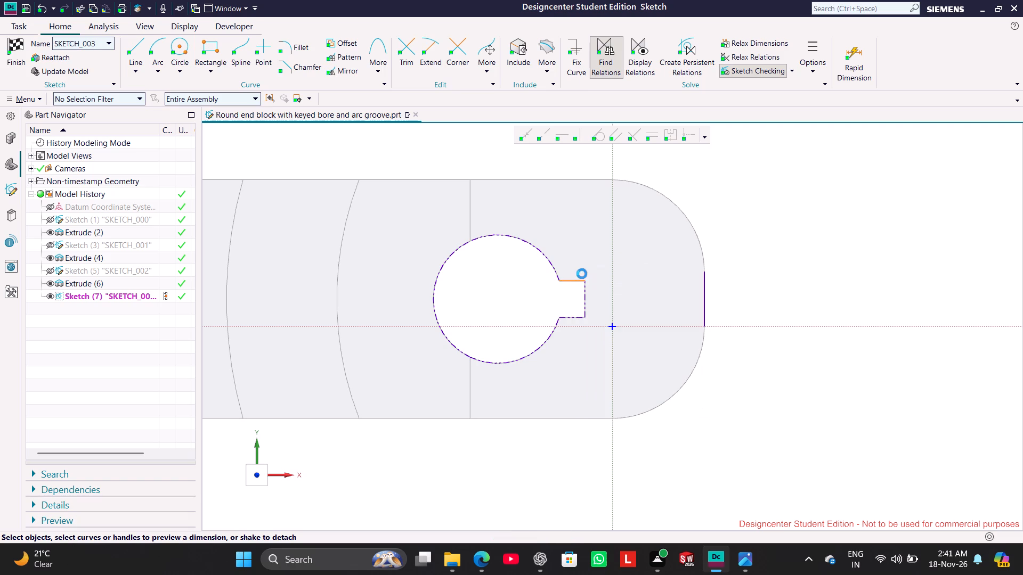
{"action": "left_click", "coordinate": [760, 319]}
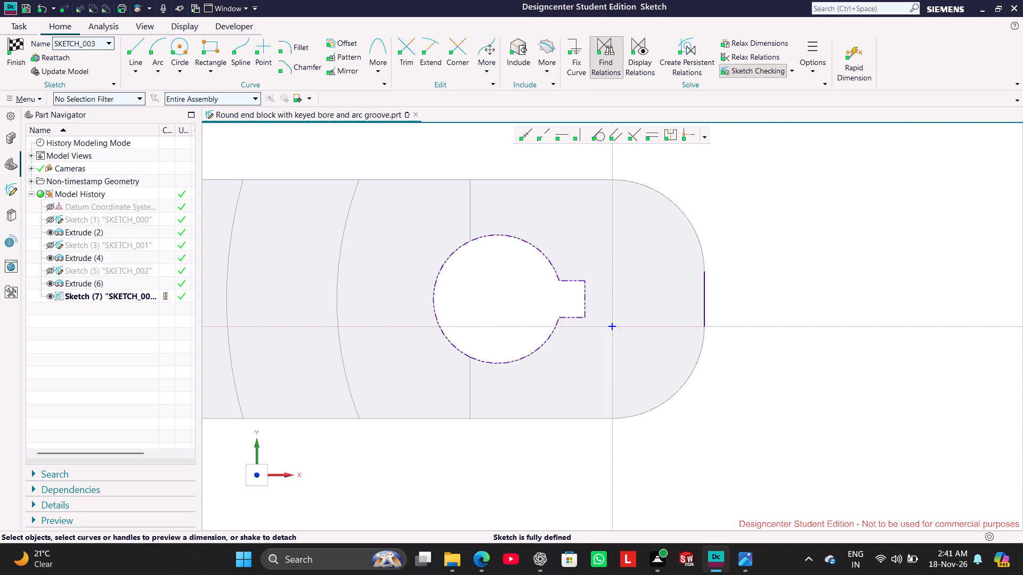
{"action": "right_click", "coordinate": [706, 291]}
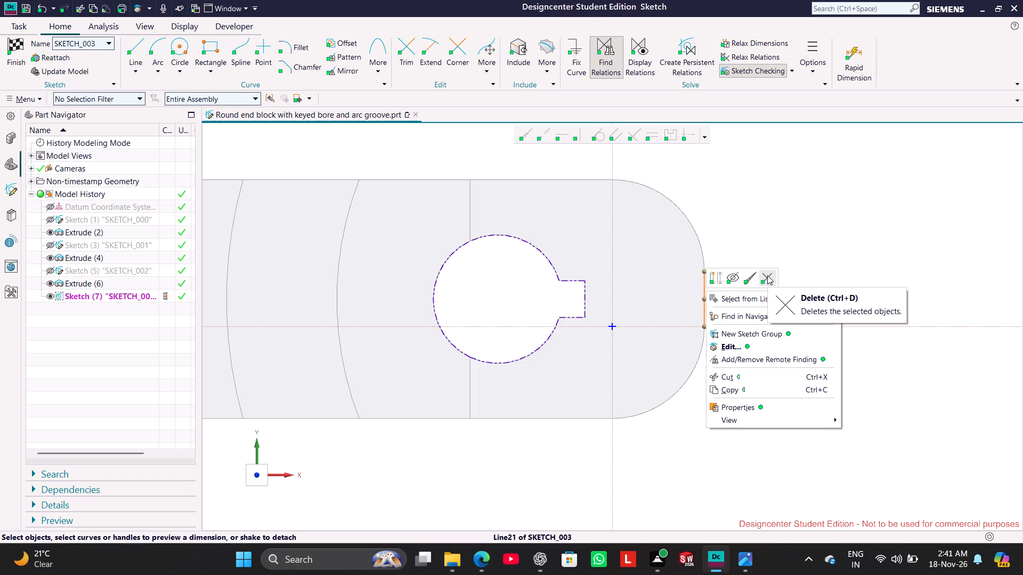
{"action": "left_click", "coordinate": [759, 231]}
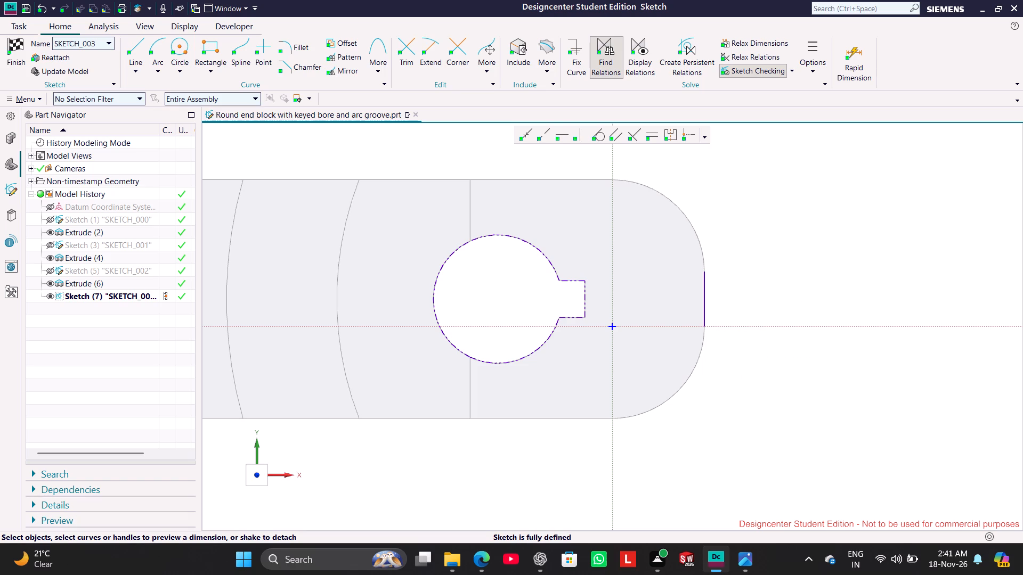
{"action": "right_click", "coordinate": [708, 286]}
{"action": "left_click", "coordinate": [717, 277]}
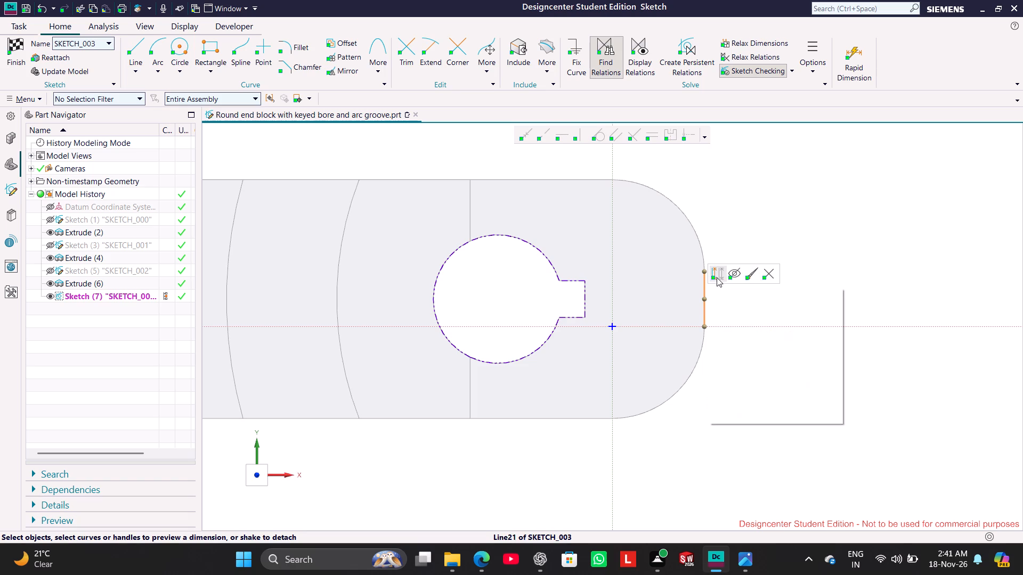
Draw a horizontal line from the keyway end's midpoint to the straight end edge's midpoint and convert it to reference.
{"action": "left_click", "coordinate": [139, 44]}
{"action": "left_click", "coordinate": [586, 293]}
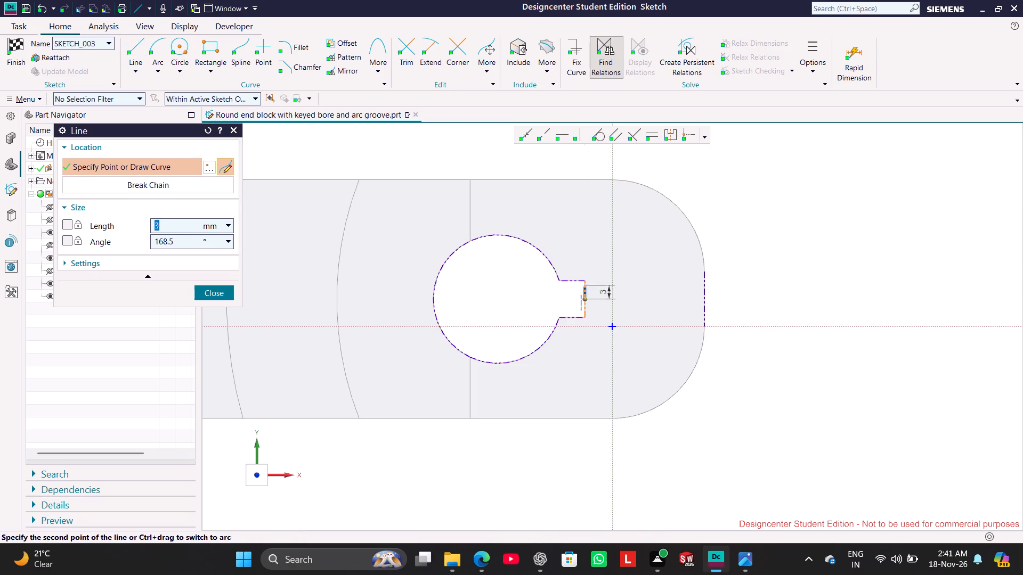
{"action": "left_click", "coordinate": [709, 295]}
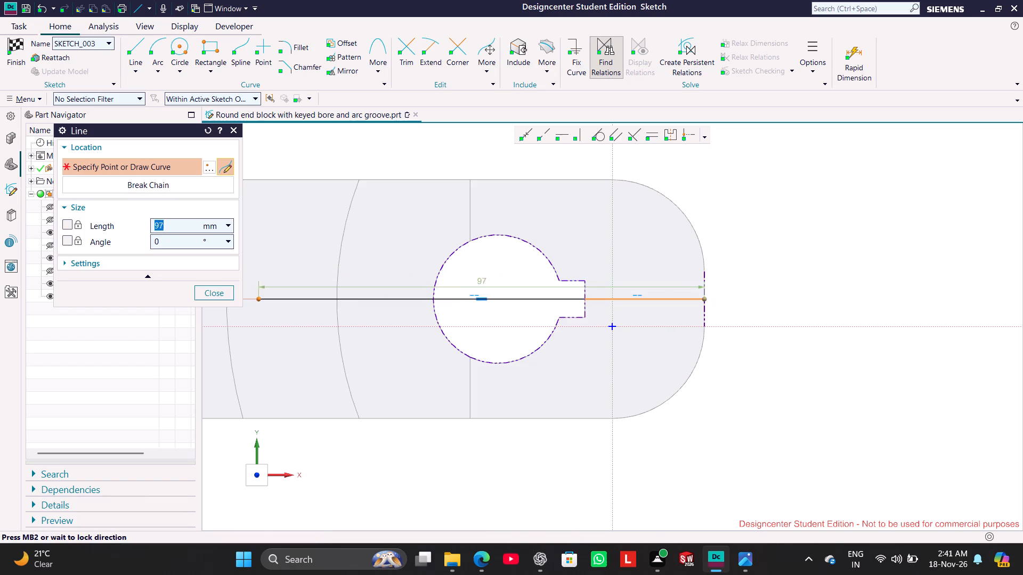
{"action": "left_click", "coordinate": [221, 290]}
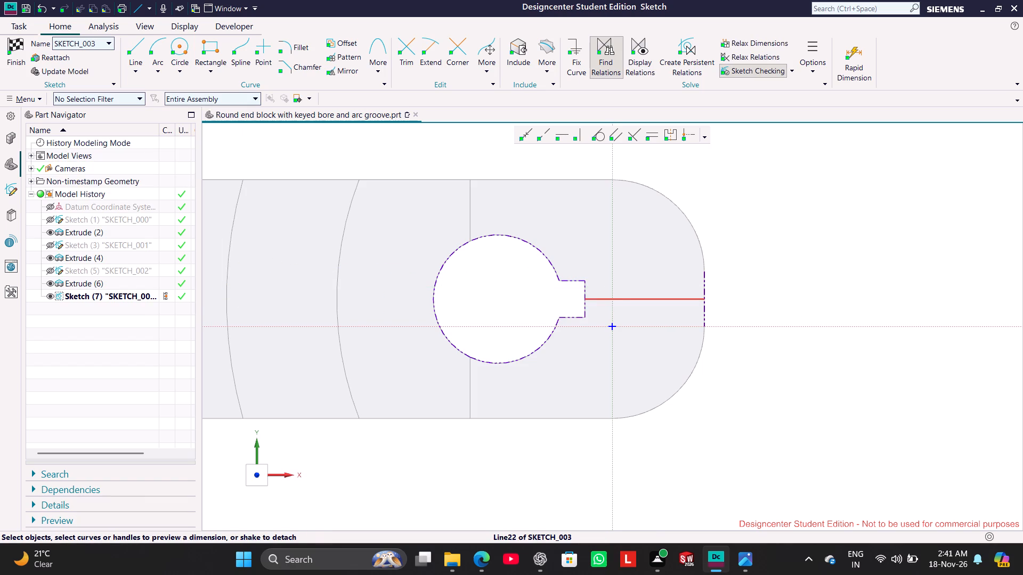
{"action": "right_click", "coordinate": [619, 299]}
{"action": "left_click", "coordinate": [632, 290]}
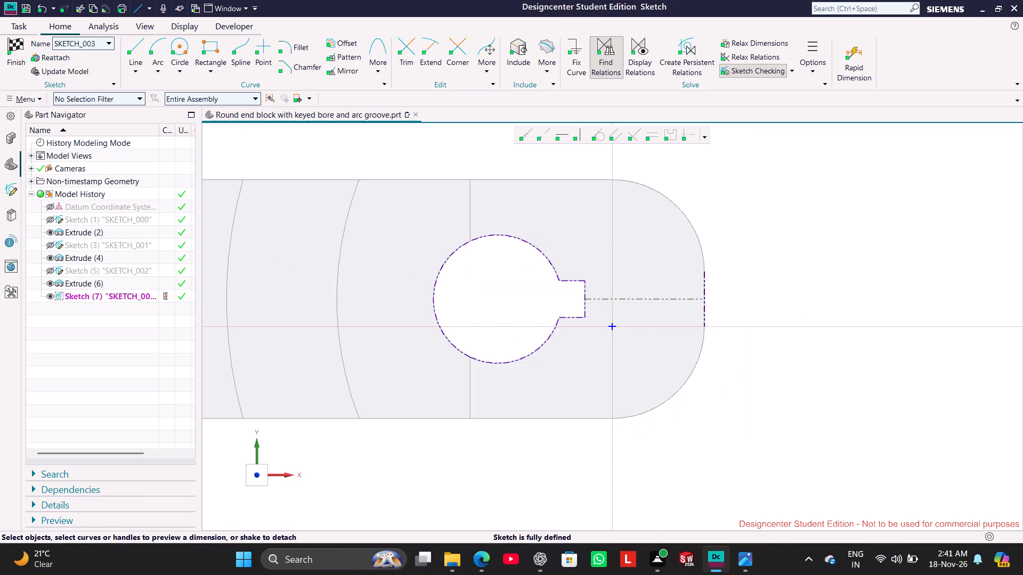
{"action": "left_click", "coordinate": [777, 191]}
Draw a slightly sloping line tangent to the bore's upper arc, ending at the block's rounded outer edge.
{"action": "left_click", "coordinate": [145, 42]}
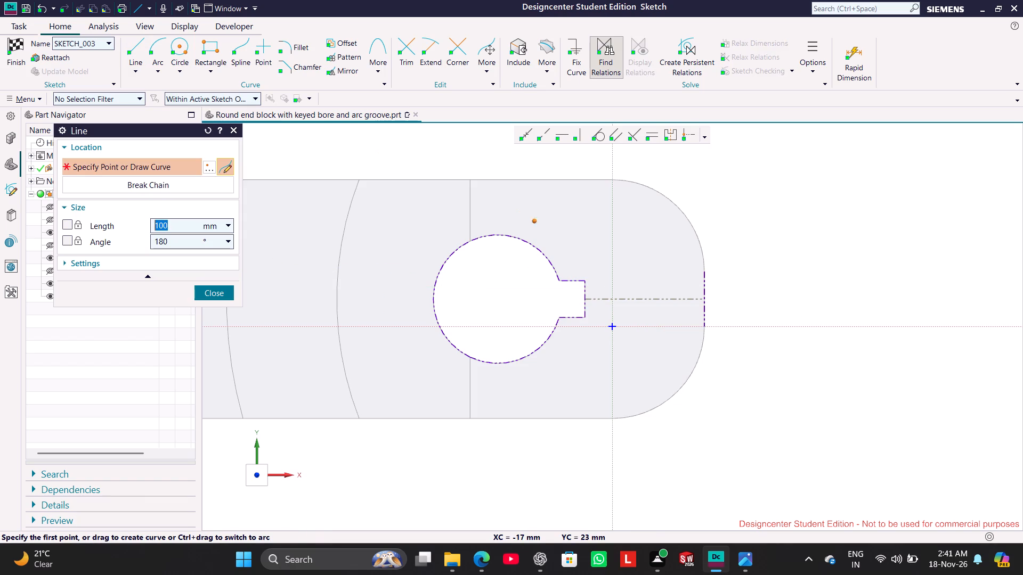
{"action": "left_click", "coordinate": [539, 254]}
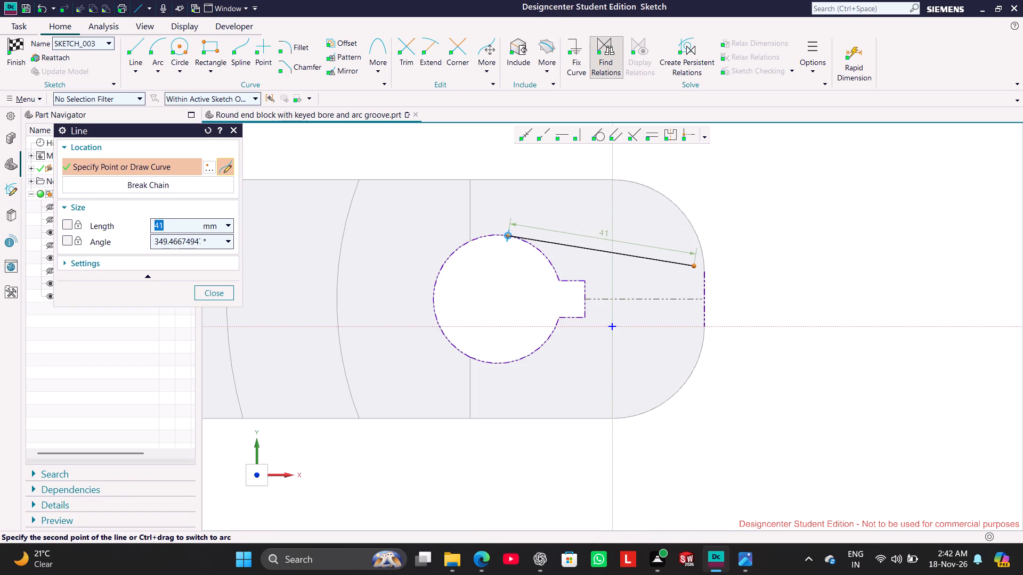
{"action": "left_click", "coordinate": [704, 259]}
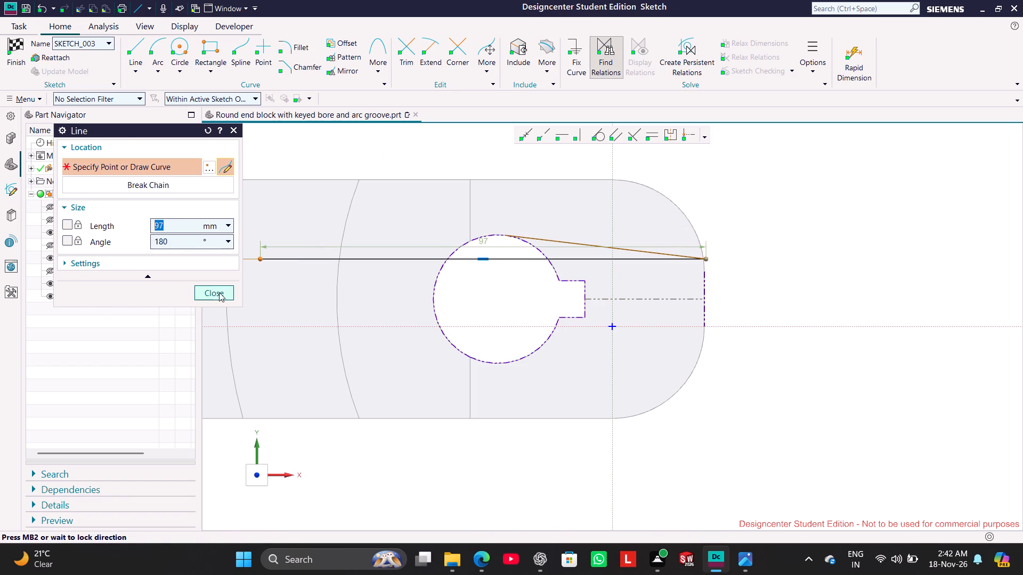
{"action": "left_click", "coordinate": [219, 292]}
Apply a Make Horizontal relation to the sloping line above the bore.
{"action": "right_click", "coordinate": [590, 247]}
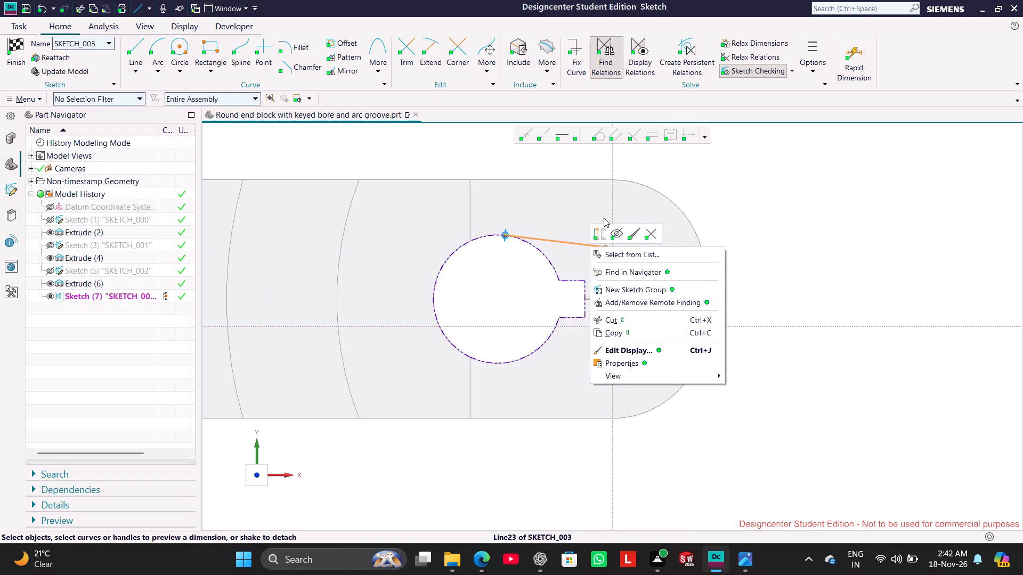
{"action": "left_click", "coordinate": [564, 135]}
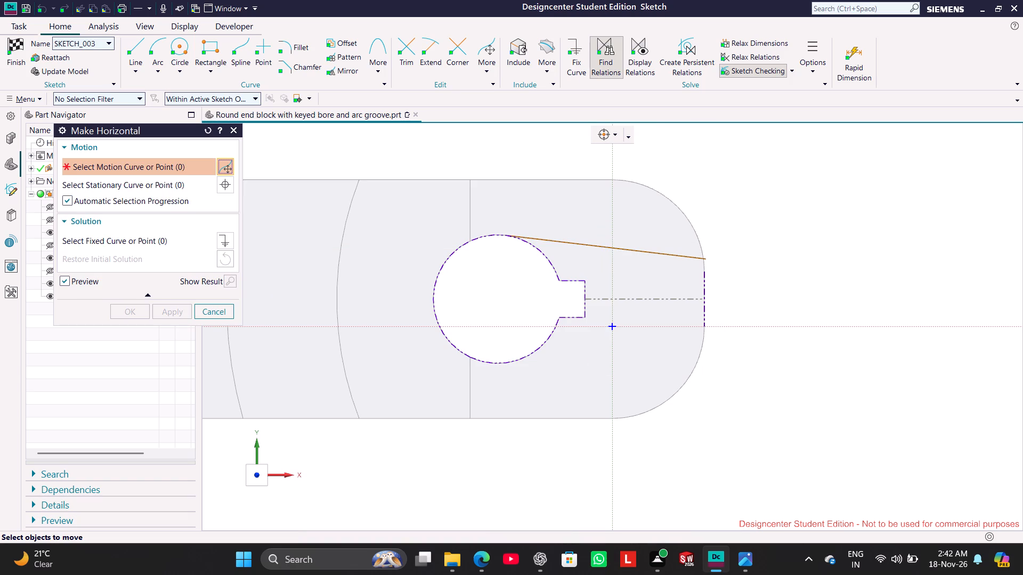
{"action": "right_click", "coordinate": [567, 243]}
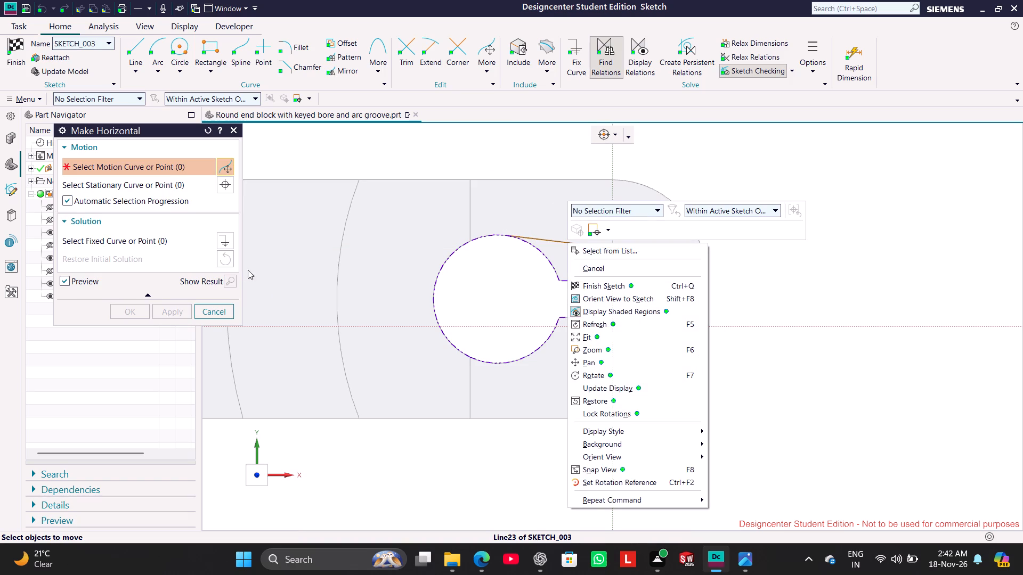
{"action": "left_click", "coordinate": [223, 310]}
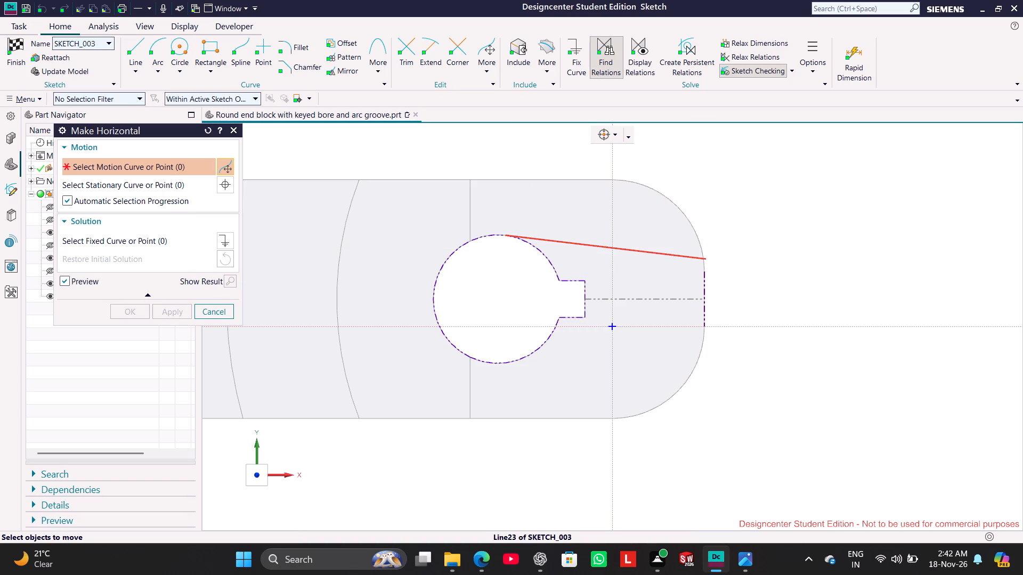
{"action": "left_click", "coordinate": [558, 244]}
{"action": "left_click", "coordinate": [177, 311]}
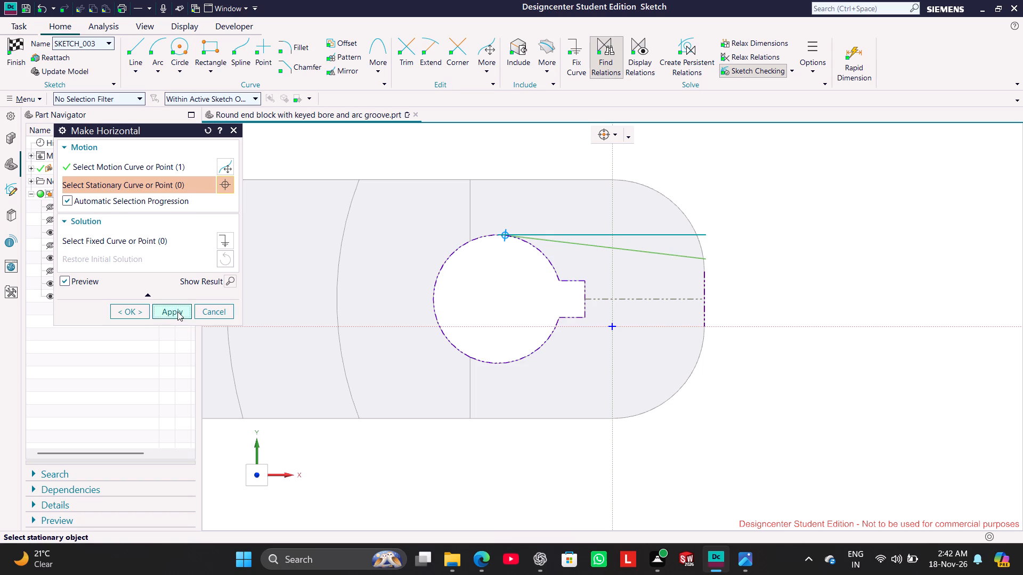
{"action": "left_click", "coordinate": [799, 259]}
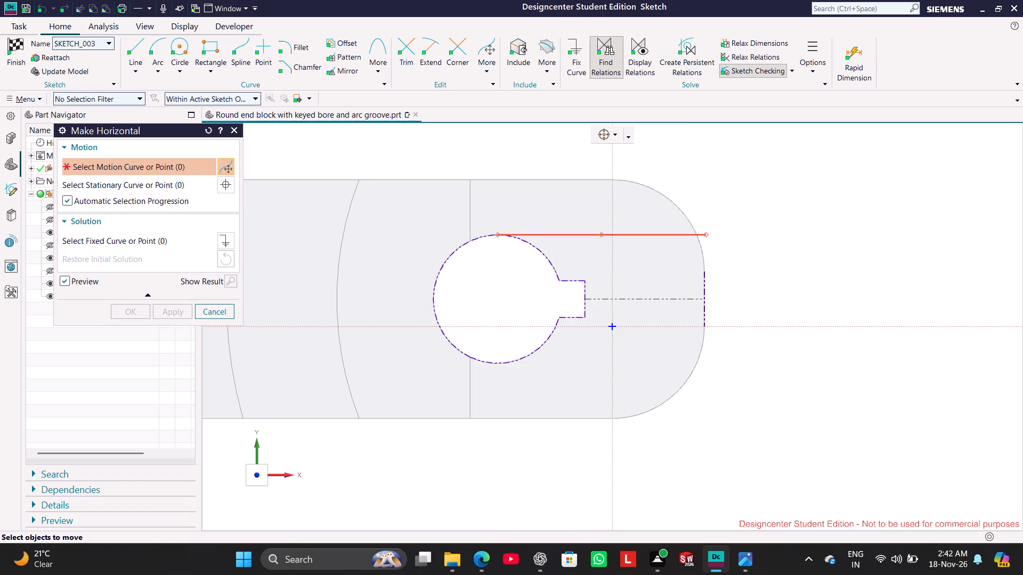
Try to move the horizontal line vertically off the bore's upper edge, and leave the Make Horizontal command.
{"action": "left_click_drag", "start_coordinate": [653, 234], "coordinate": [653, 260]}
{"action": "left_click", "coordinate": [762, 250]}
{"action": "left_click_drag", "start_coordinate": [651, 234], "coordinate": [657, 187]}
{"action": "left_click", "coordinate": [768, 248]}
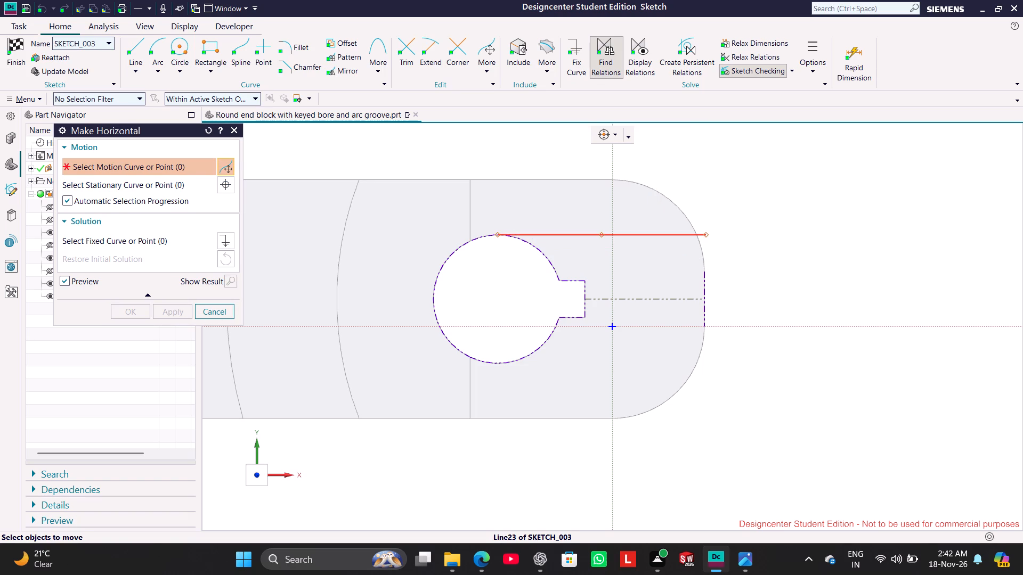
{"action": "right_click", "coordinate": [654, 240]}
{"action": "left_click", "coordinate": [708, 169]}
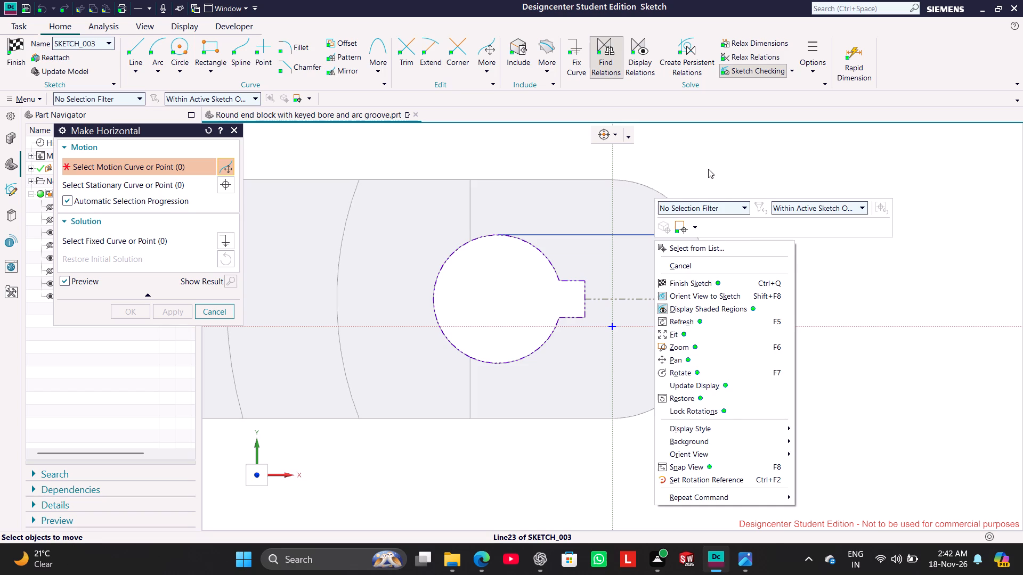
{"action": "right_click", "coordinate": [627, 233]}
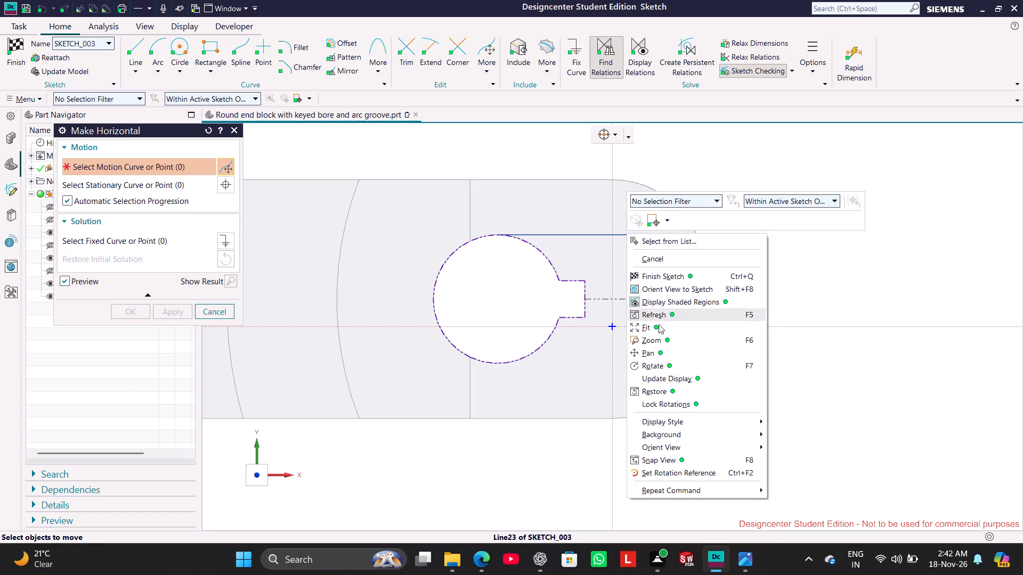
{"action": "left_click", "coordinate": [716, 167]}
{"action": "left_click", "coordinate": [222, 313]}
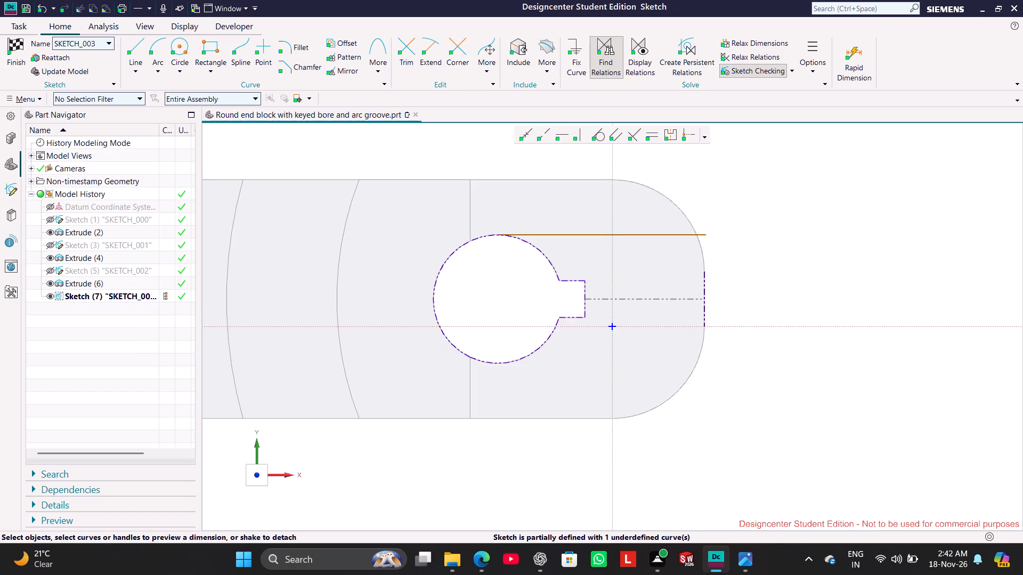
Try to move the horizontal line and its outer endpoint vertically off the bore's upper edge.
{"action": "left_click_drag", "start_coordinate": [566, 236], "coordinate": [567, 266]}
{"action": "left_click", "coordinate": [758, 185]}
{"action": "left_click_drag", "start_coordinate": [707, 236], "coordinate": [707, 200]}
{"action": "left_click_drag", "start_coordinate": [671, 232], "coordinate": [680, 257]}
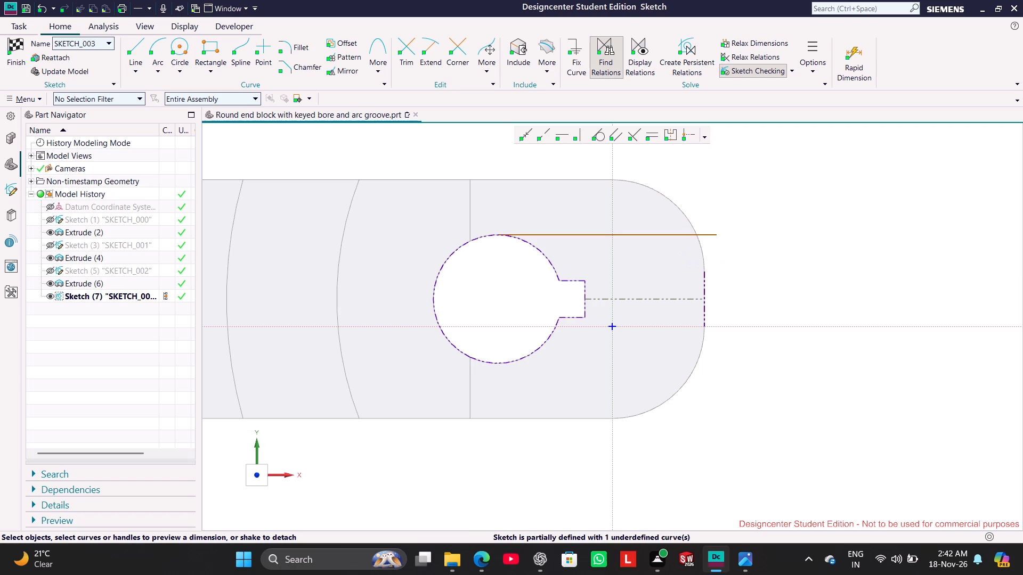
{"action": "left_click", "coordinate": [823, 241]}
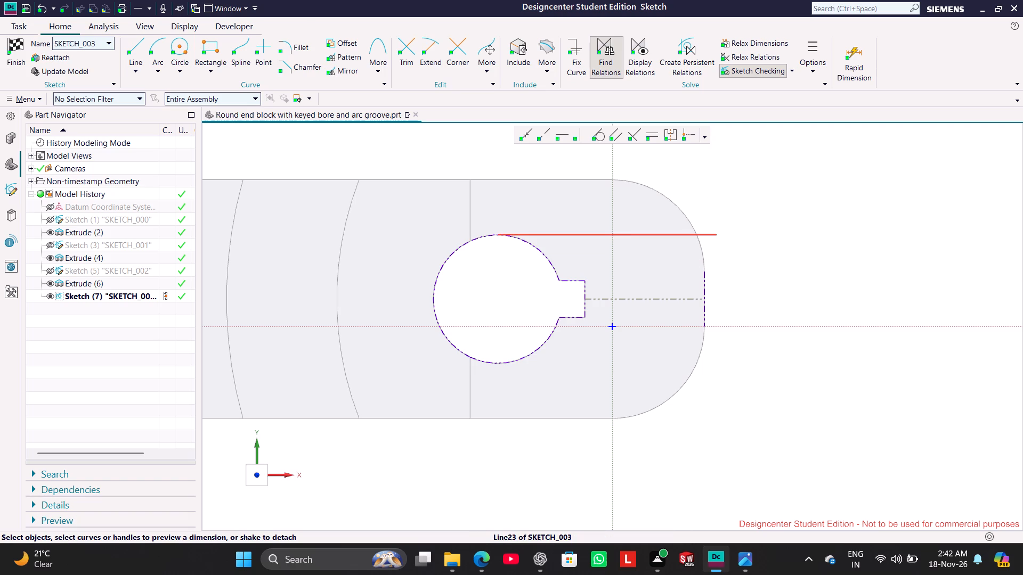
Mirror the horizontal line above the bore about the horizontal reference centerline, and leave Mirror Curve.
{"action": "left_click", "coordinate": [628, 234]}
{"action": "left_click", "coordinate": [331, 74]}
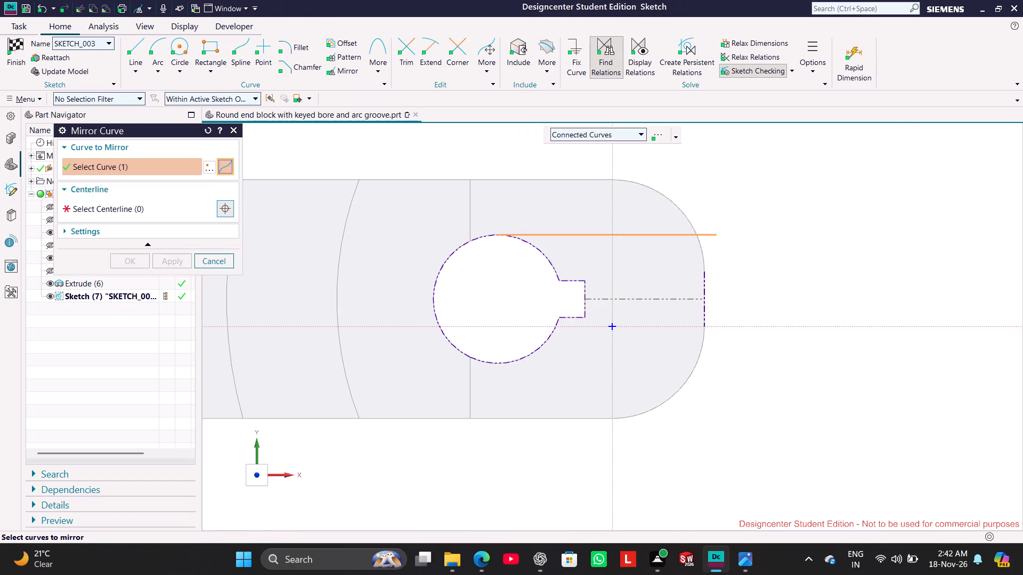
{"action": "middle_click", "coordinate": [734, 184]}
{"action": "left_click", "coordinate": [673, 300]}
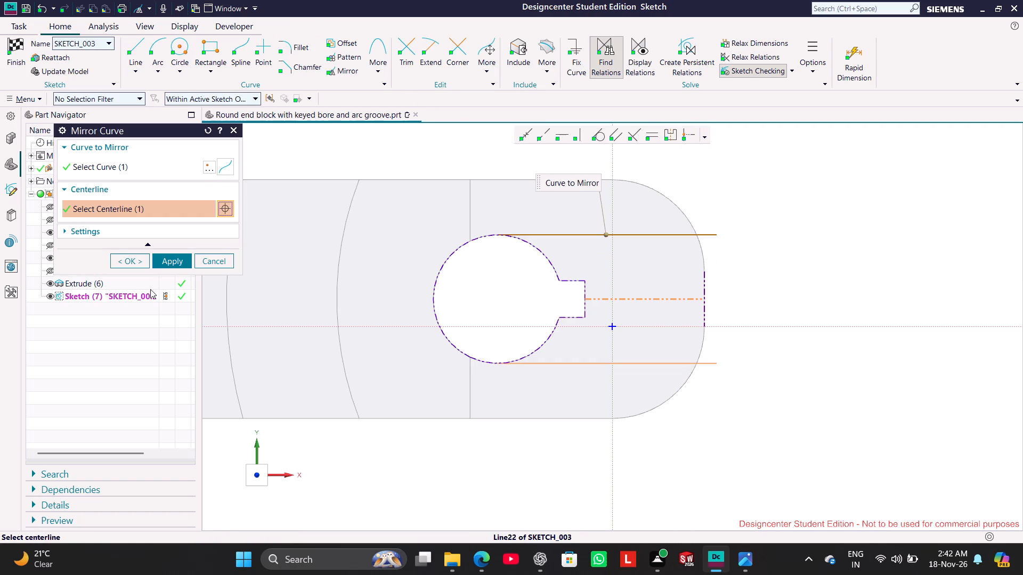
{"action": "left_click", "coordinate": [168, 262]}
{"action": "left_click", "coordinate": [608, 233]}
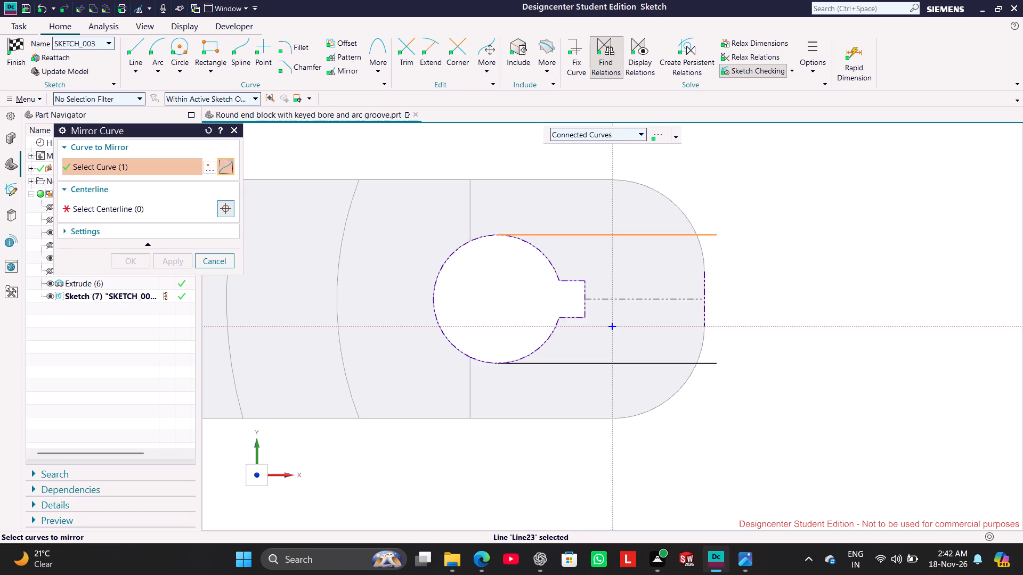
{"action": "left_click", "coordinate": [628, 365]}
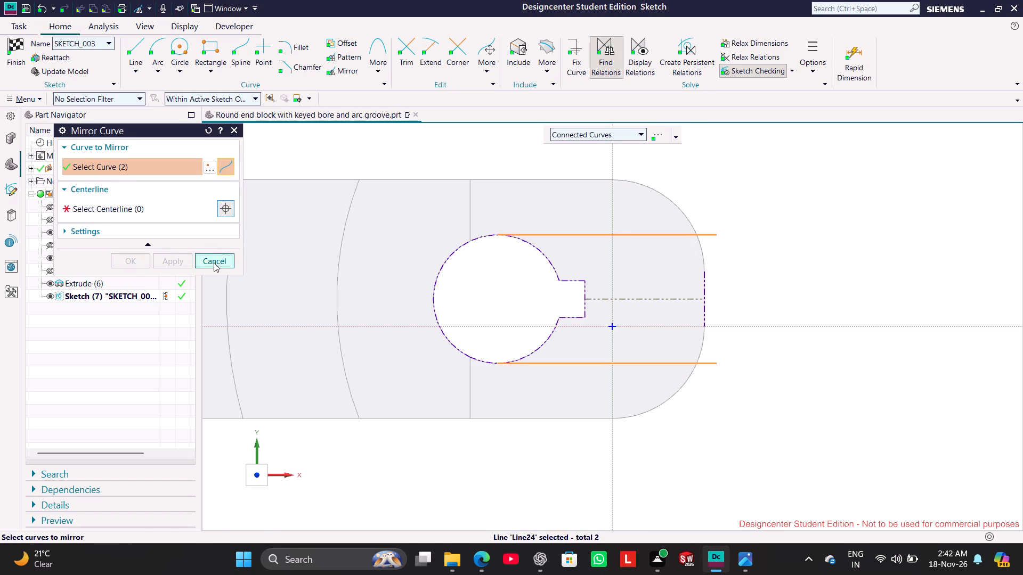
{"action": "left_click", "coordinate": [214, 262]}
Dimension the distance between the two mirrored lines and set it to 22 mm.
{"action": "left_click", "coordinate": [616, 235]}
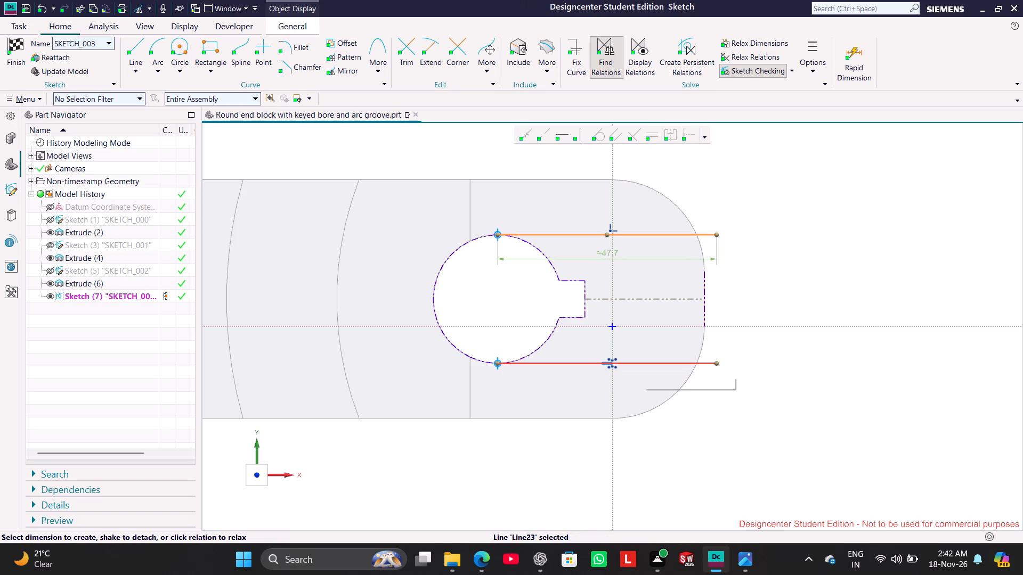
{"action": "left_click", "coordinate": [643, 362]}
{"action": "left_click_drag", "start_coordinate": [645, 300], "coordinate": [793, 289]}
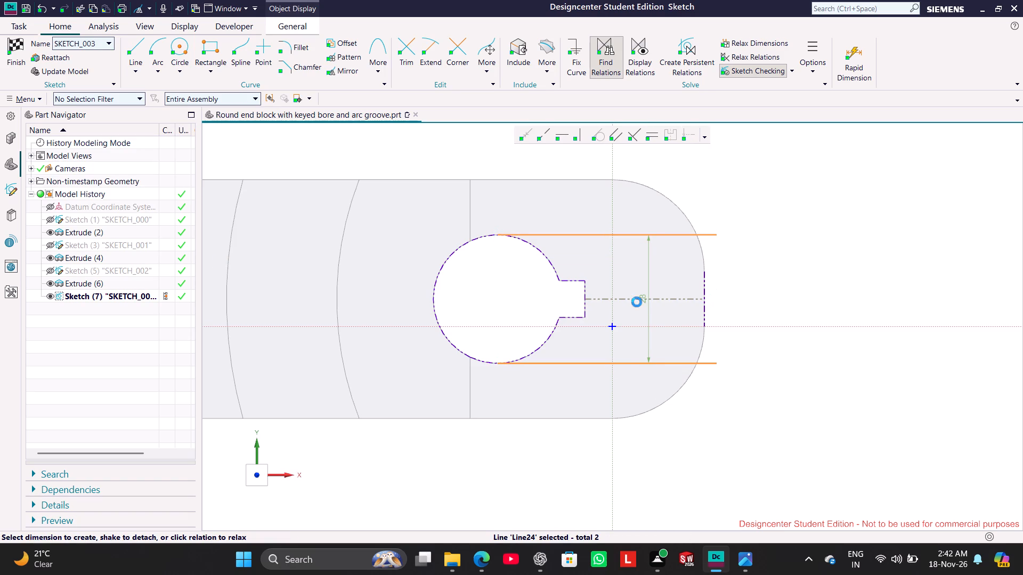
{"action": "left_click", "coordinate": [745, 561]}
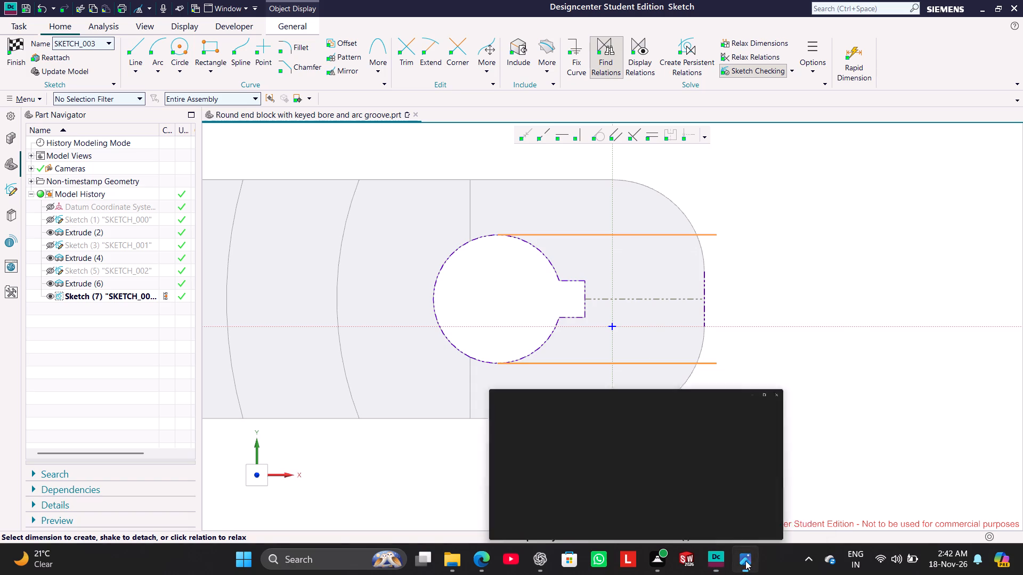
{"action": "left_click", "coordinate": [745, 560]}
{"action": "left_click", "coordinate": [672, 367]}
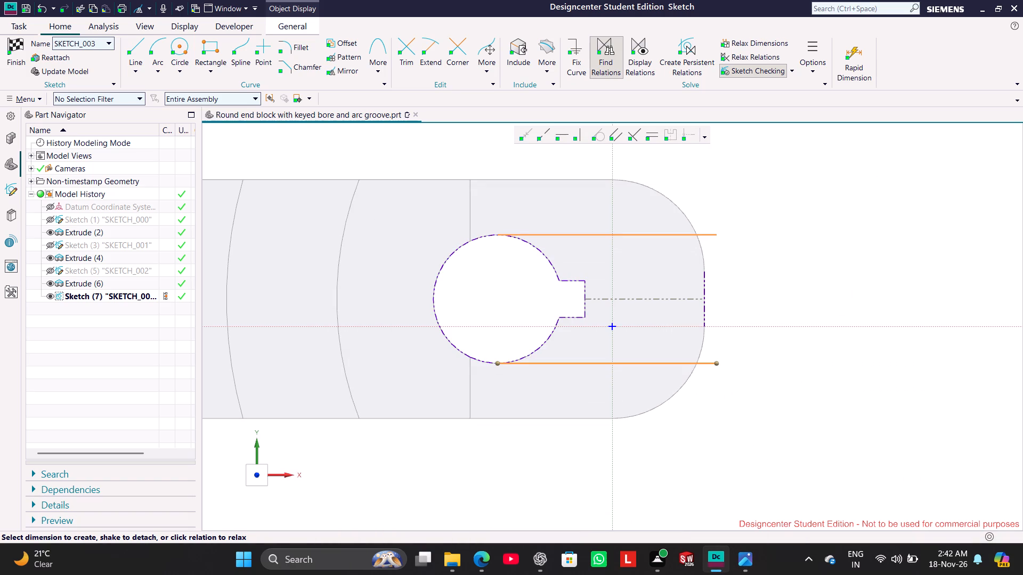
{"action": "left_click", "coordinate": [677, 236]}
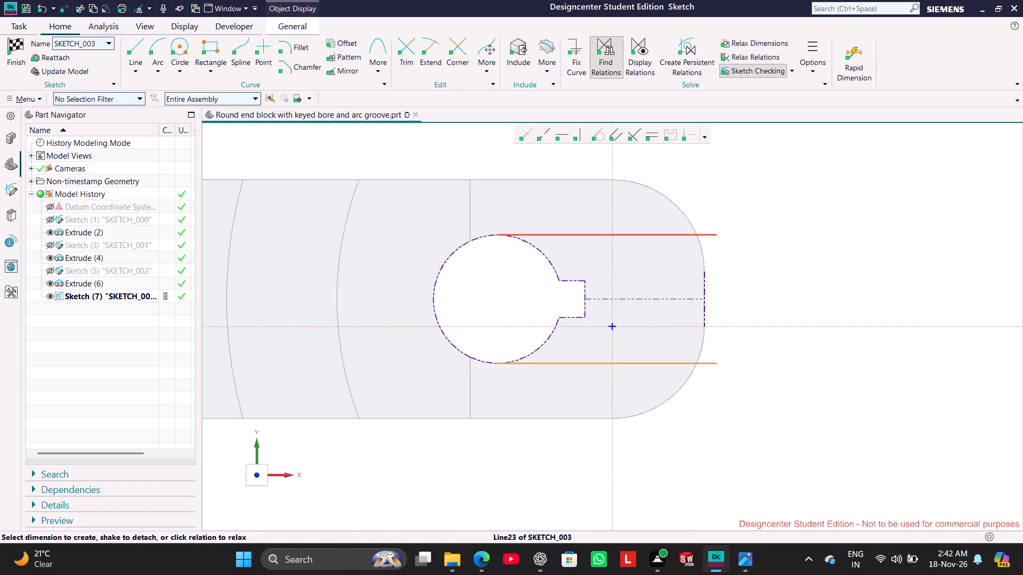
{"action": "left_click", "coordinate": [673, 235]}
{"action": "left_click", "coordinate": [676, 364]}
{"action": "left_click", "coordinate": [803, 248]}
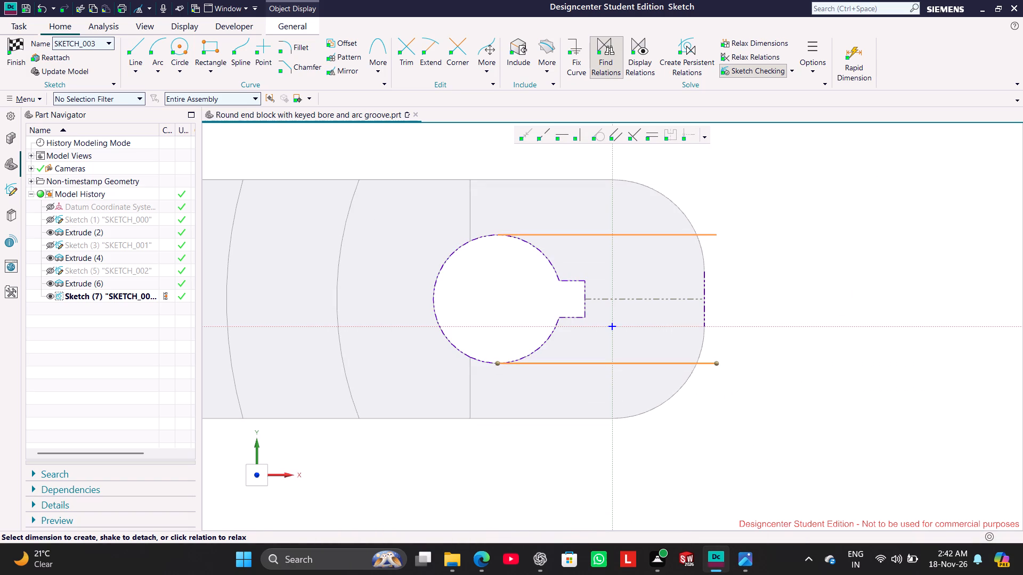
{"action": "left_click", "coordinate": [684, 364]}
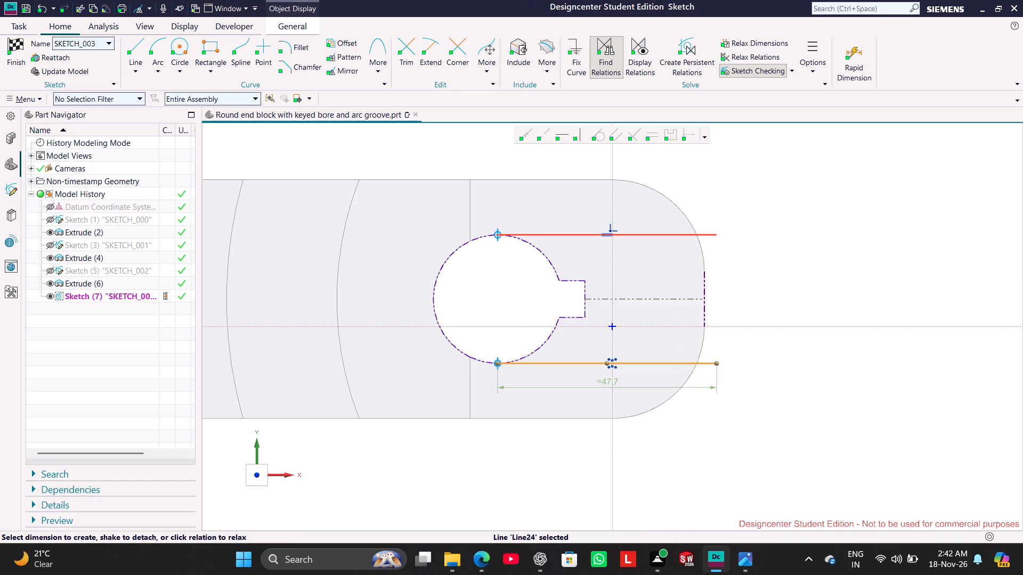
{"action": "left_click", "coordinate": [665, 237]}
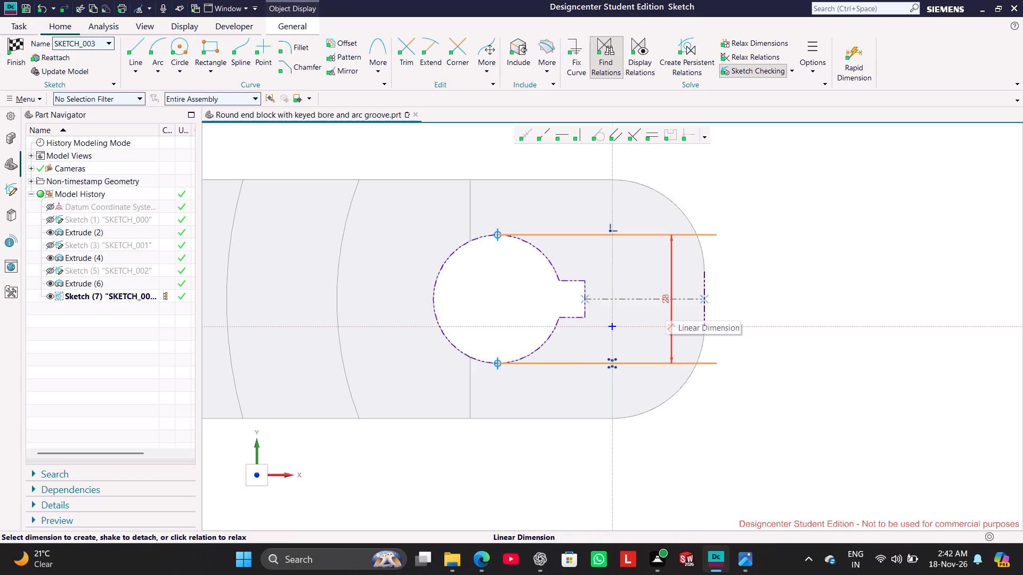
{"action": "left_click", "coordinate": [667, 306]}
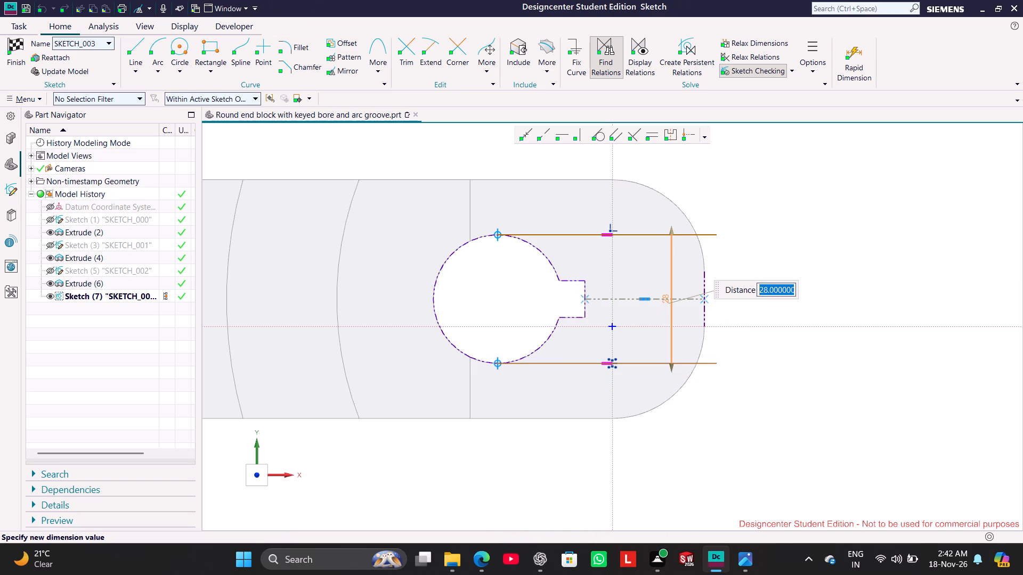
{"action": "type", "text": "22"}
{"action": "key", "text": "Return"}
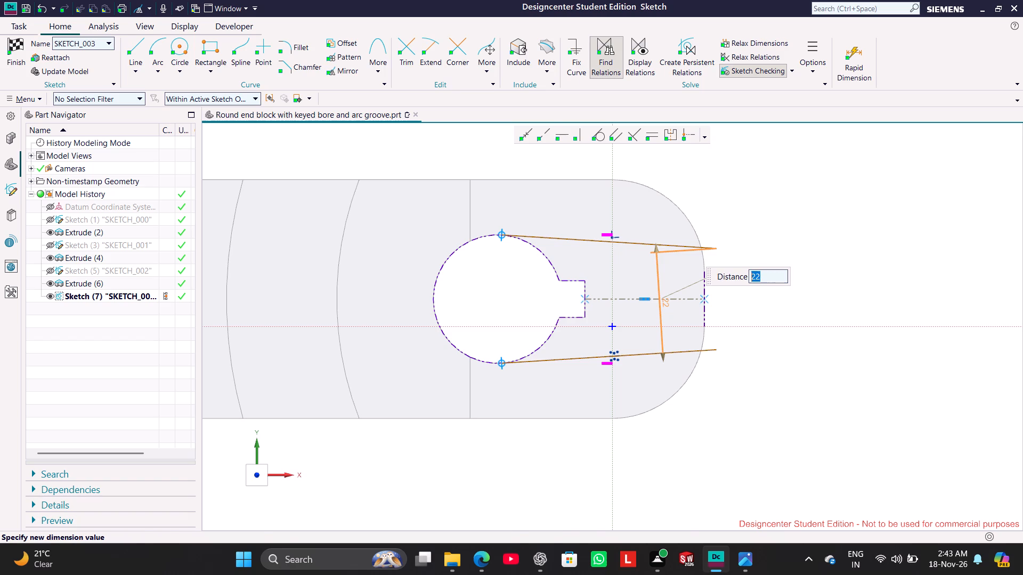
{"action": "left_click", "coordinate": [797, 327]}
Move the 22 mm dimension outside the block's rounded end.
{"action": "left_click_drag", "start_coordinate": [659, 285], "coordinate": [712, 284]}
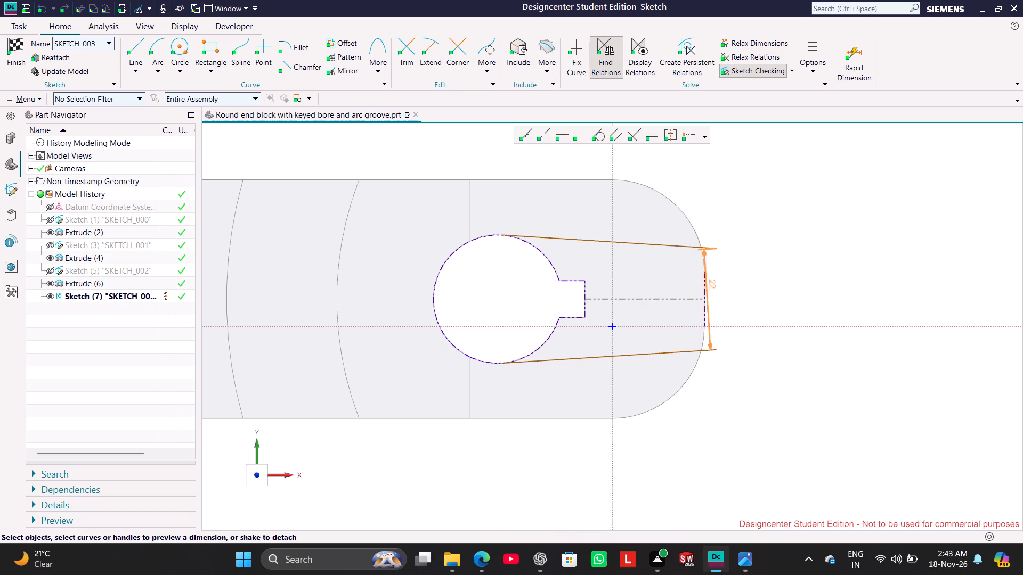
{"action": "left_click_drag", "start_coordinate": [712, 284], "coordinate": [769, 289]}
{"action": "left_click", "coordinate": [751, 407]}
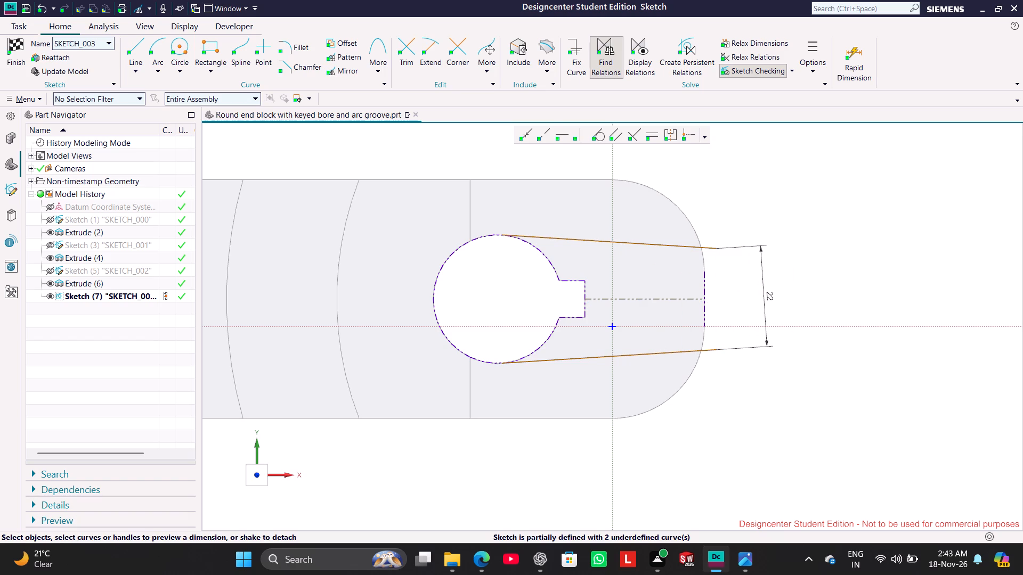
Turn on the display of sketch relations.
{"action": "left_click", "coordinate": [646, 56]}
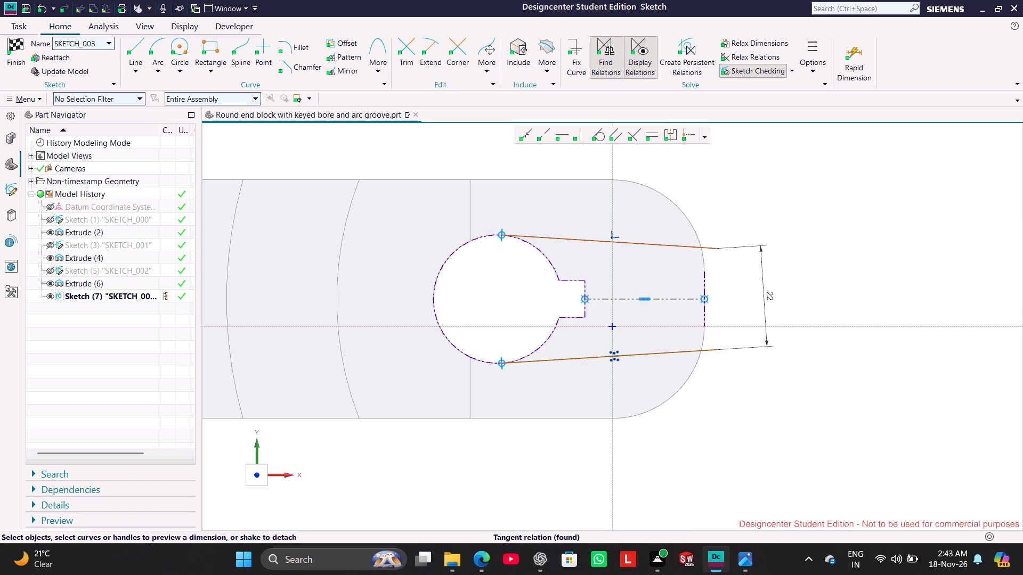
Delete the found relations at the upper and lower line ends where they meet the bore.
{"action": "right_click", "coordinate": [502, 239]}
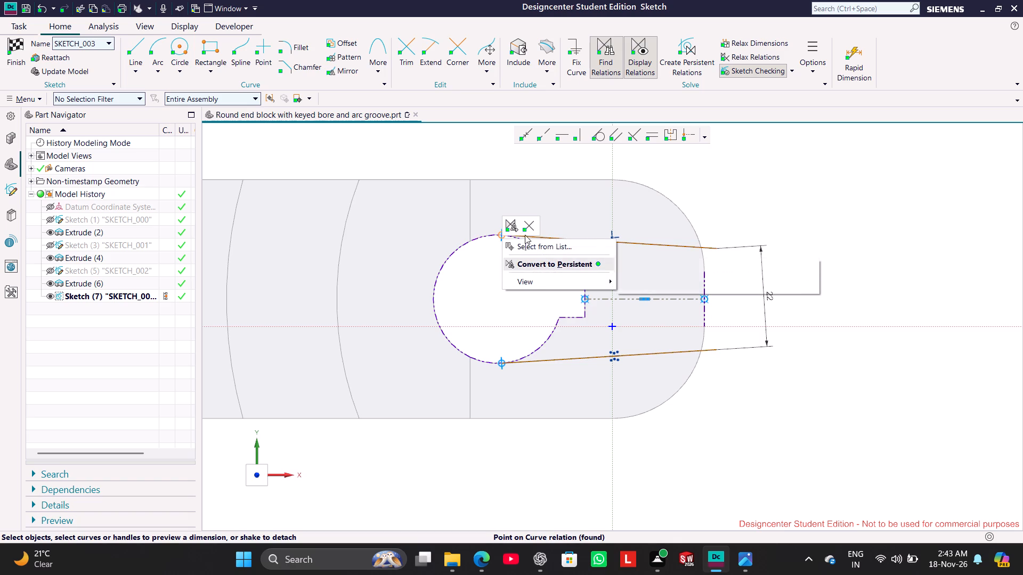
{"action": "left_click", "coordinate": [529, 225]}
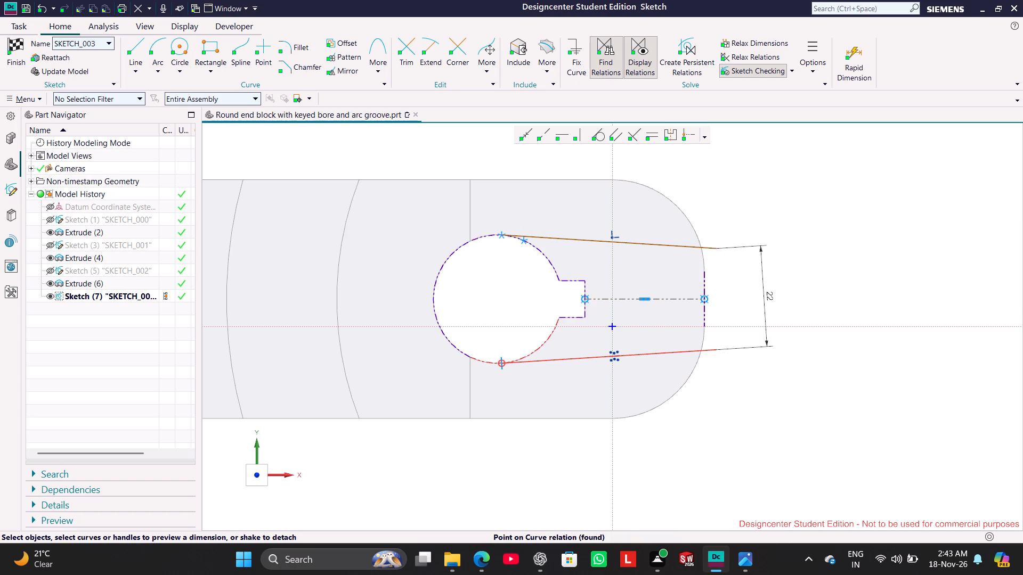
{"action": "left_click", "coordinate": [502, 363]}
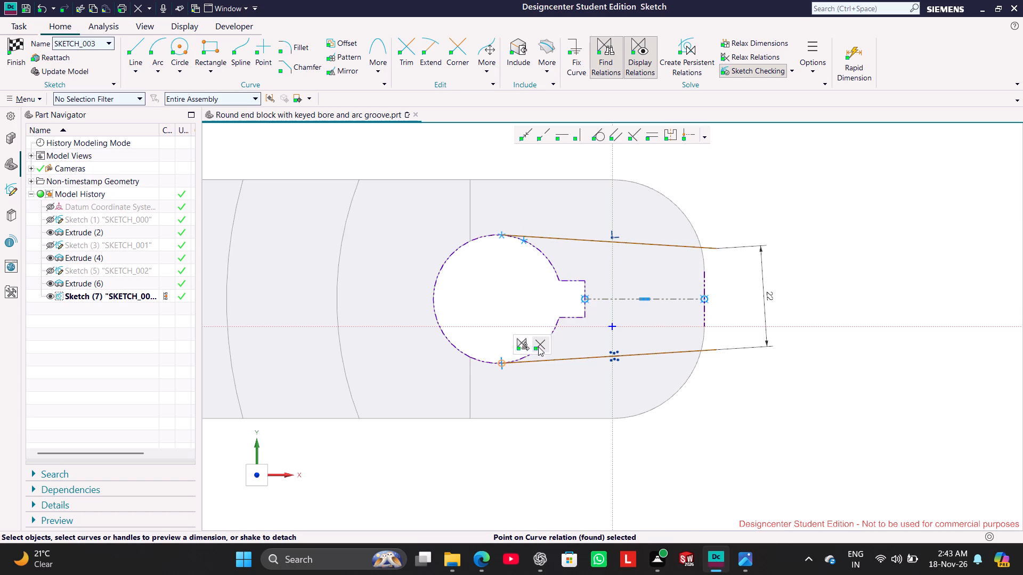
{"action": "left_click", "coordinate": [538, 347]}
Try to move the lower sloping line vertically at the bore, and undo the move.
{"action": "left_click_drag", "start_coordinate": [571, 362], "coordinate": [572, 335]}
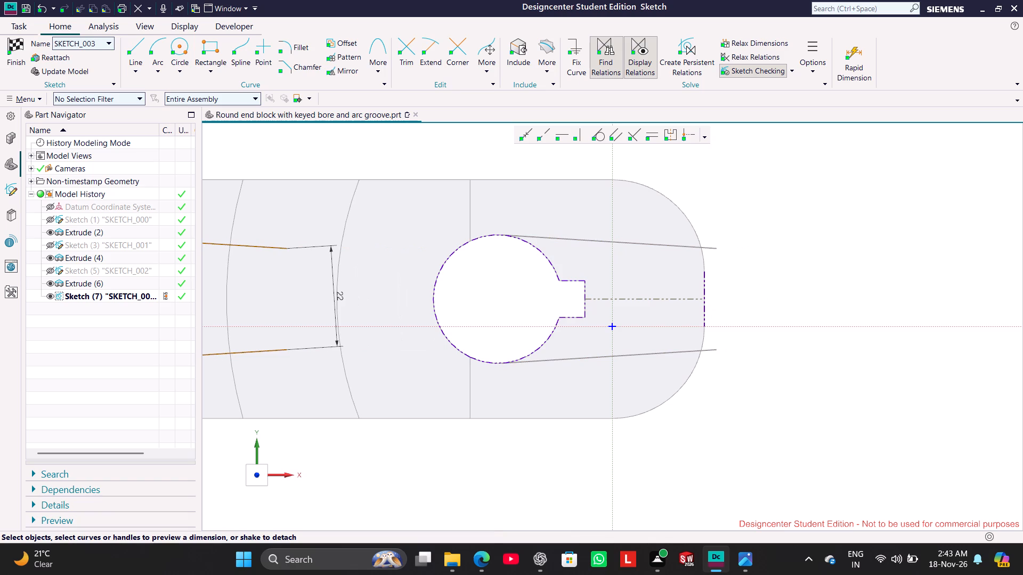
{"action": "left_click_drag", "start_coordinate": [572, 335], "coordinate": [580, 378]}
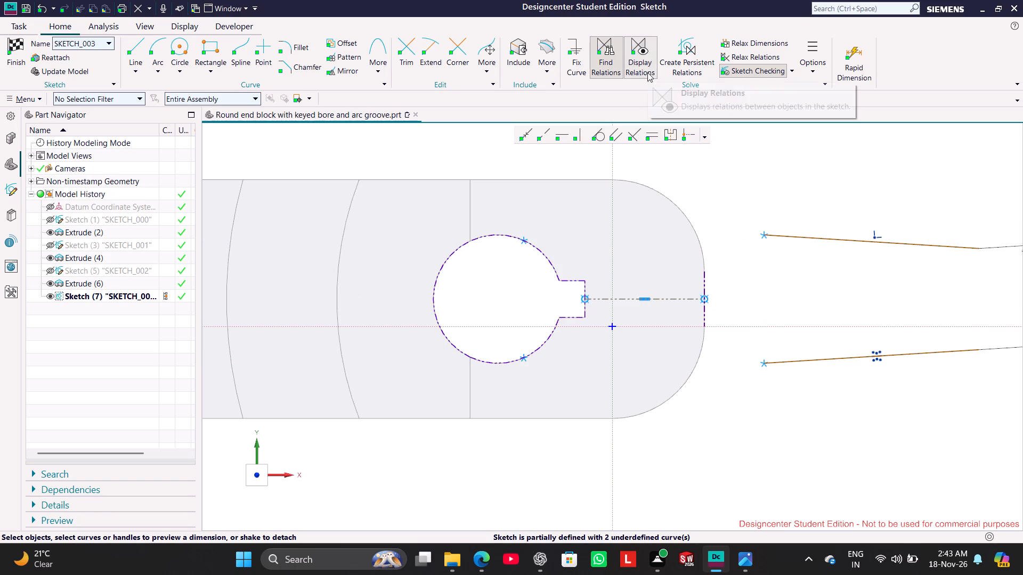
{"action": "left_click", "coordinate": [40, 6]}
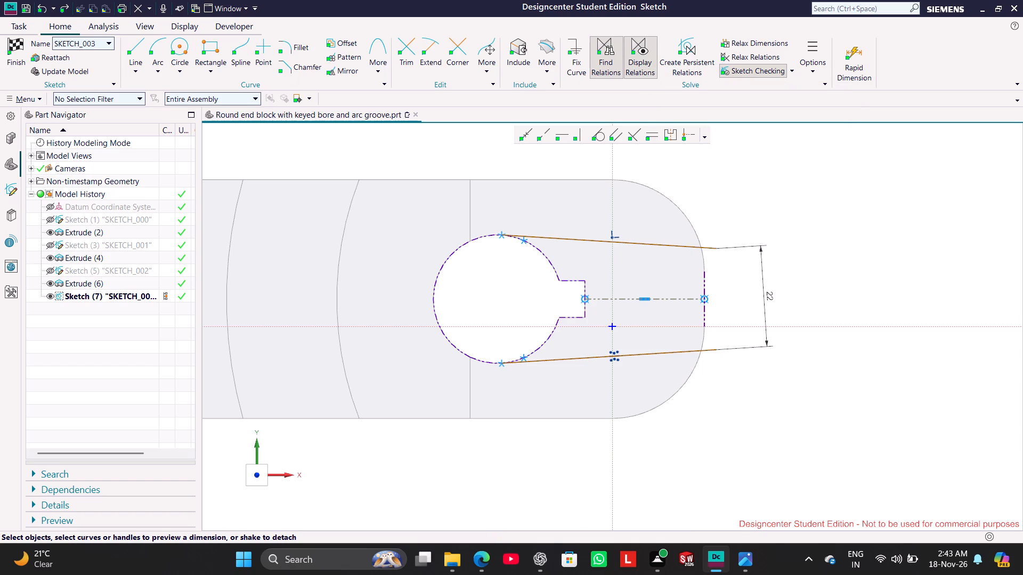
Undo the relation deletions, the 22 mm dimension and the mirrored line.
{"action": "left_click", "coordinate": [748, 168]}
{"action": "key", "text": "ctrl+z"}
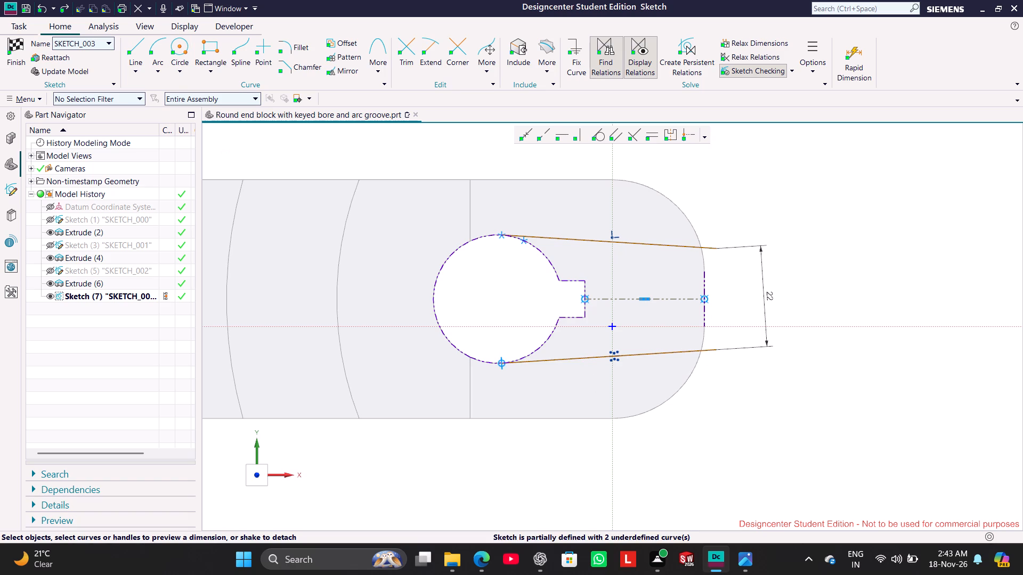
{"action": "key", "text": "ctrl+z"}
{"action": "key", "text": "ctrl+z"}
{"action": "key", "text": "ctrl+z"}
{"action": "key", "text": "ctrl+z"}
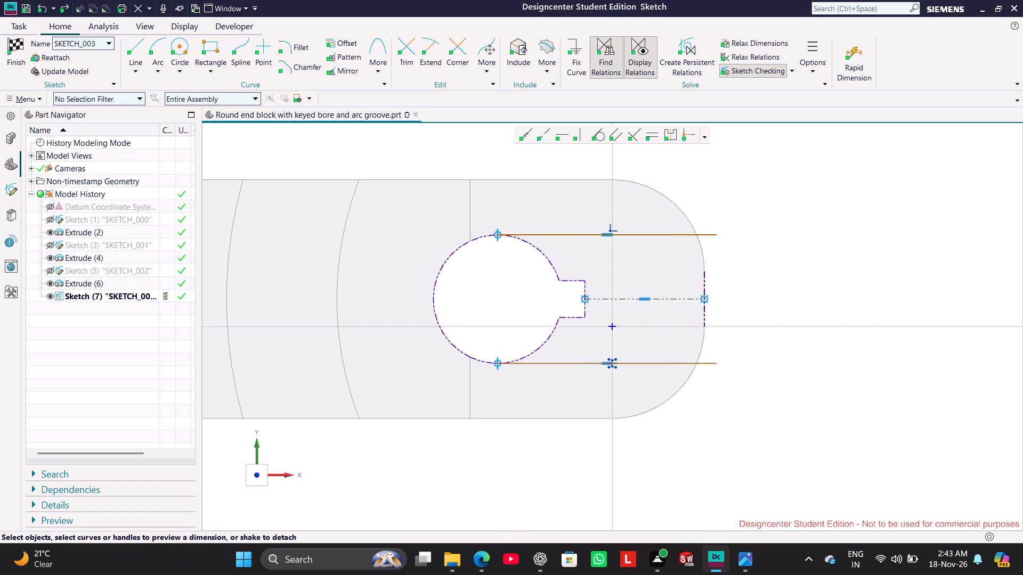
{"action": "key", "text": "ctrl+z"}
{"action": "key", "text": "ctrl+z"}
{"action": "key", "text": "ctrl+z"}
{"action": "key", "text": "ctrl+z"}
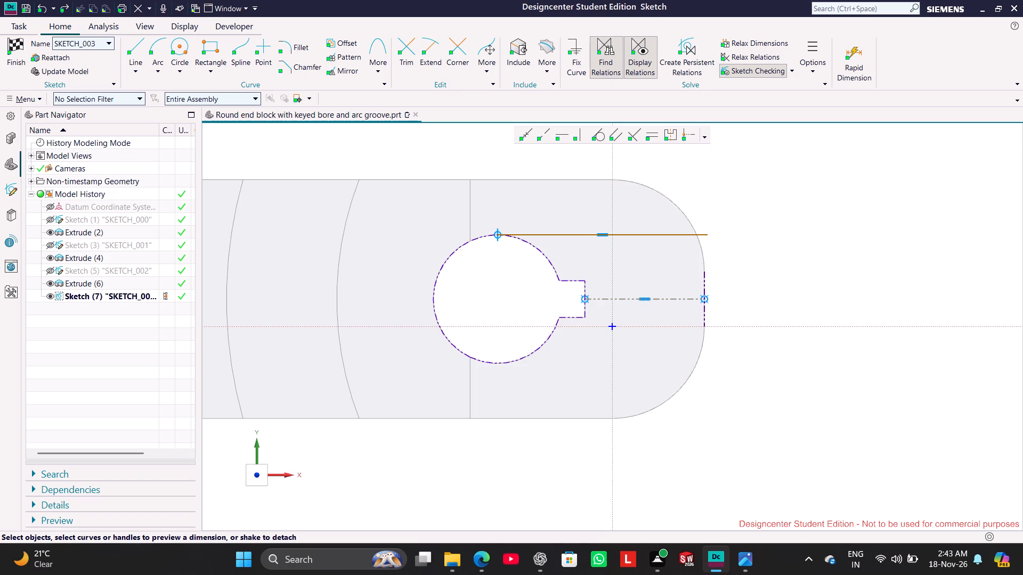
Undo the remaining edits to the line above the bore and the line itself, back to the reference centerline.
{"action": "key", "text": "ctrl+z"}
{"action": "key", "text": "ctrl+z"}
{"action": "key", "text": "ctrl+z"}
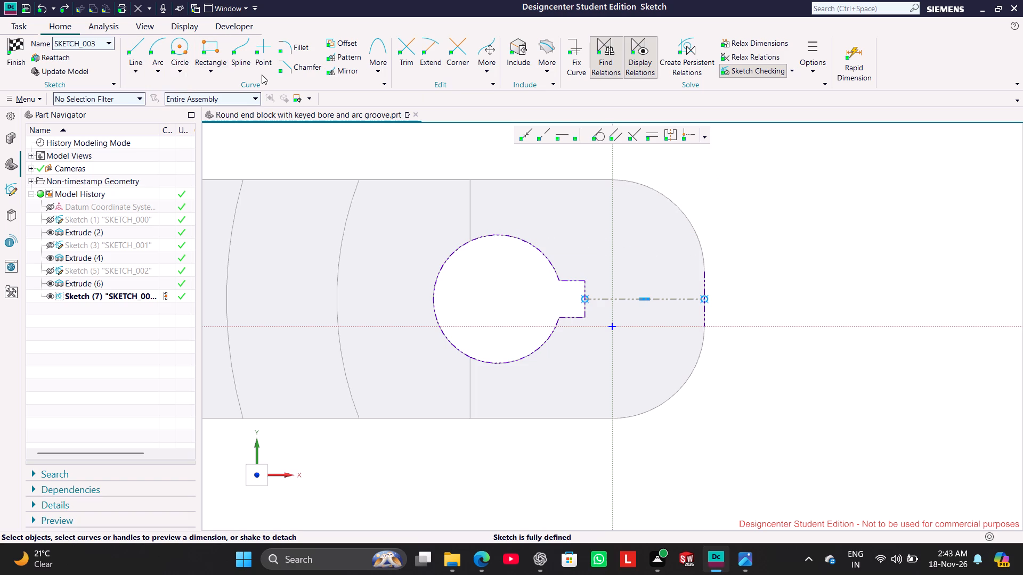
Draw a horizontal line about 45 mm long between the bore's top and the centerline, extending past the block's rounded end.
{"action": "left_click", "coordinate": [133, 51]}
{"action": "left_click", "coordinate": [567, 261]}
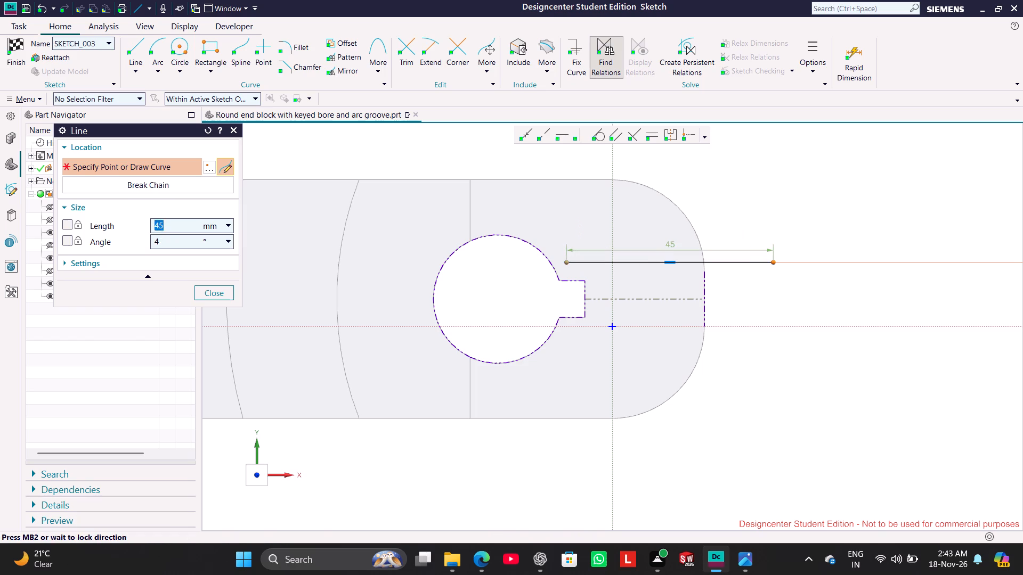
{"action": "left_click", "coordinate": [773, 259]}
{"action": "left_click", "coordinate": [224, 293]}
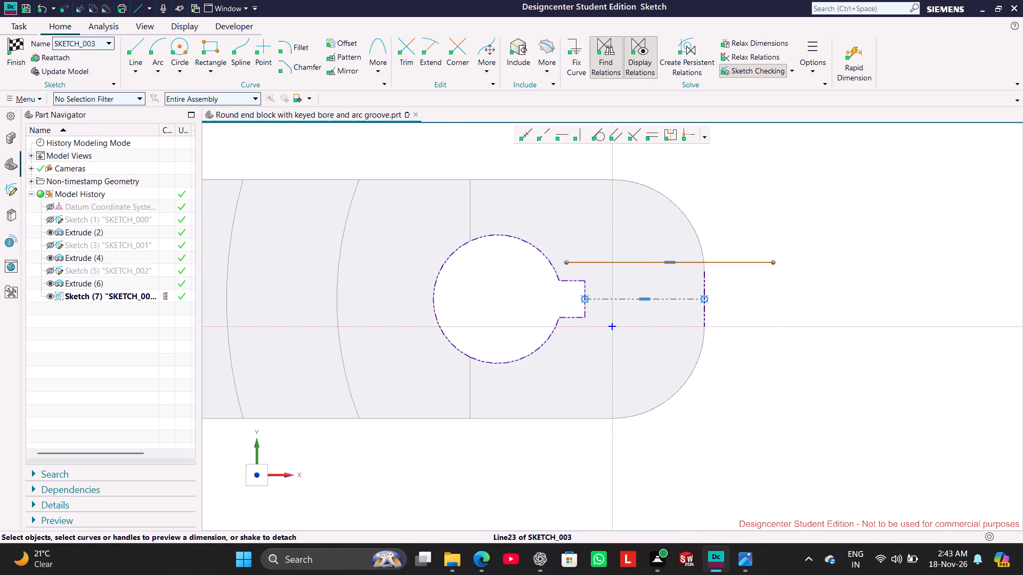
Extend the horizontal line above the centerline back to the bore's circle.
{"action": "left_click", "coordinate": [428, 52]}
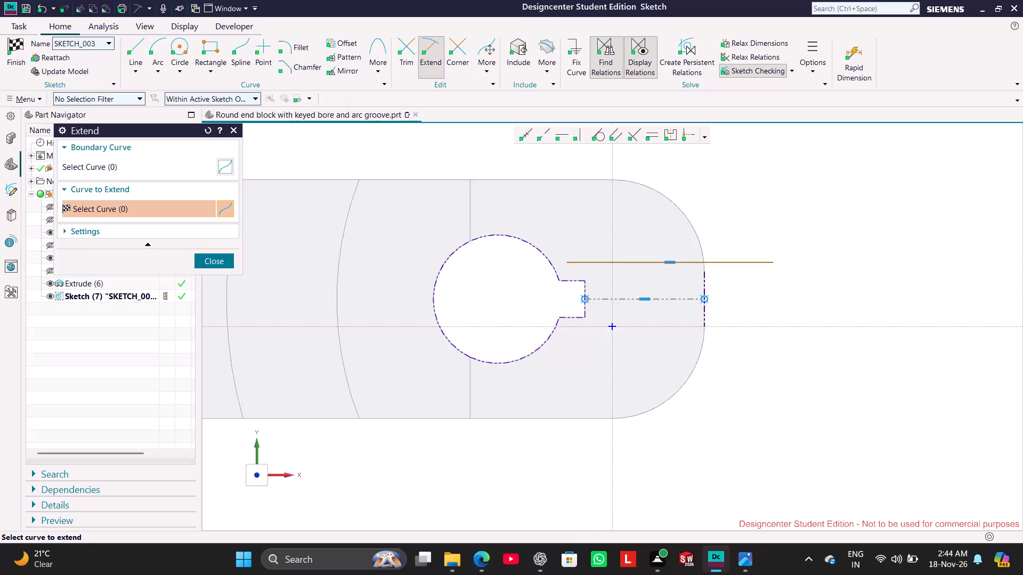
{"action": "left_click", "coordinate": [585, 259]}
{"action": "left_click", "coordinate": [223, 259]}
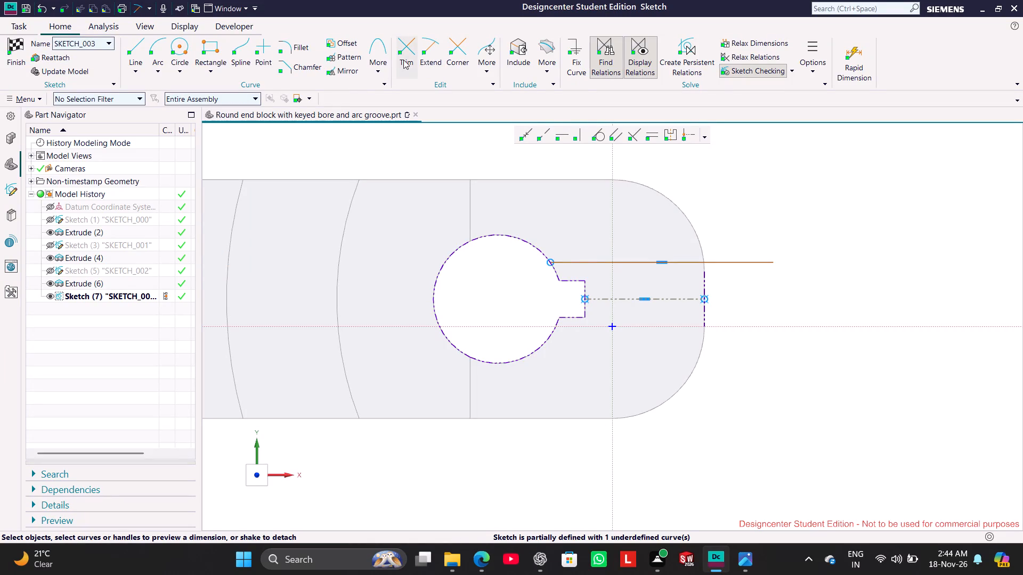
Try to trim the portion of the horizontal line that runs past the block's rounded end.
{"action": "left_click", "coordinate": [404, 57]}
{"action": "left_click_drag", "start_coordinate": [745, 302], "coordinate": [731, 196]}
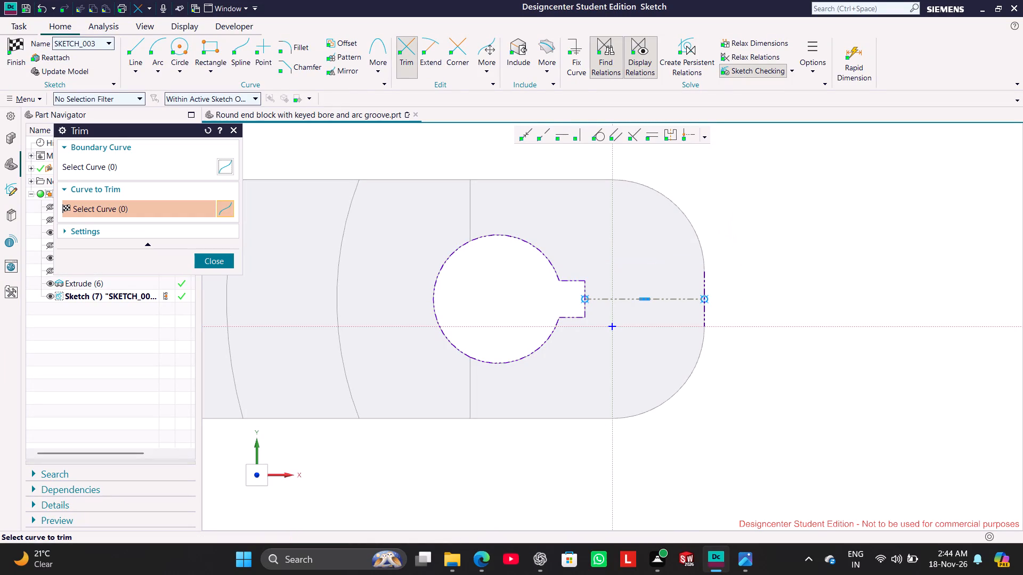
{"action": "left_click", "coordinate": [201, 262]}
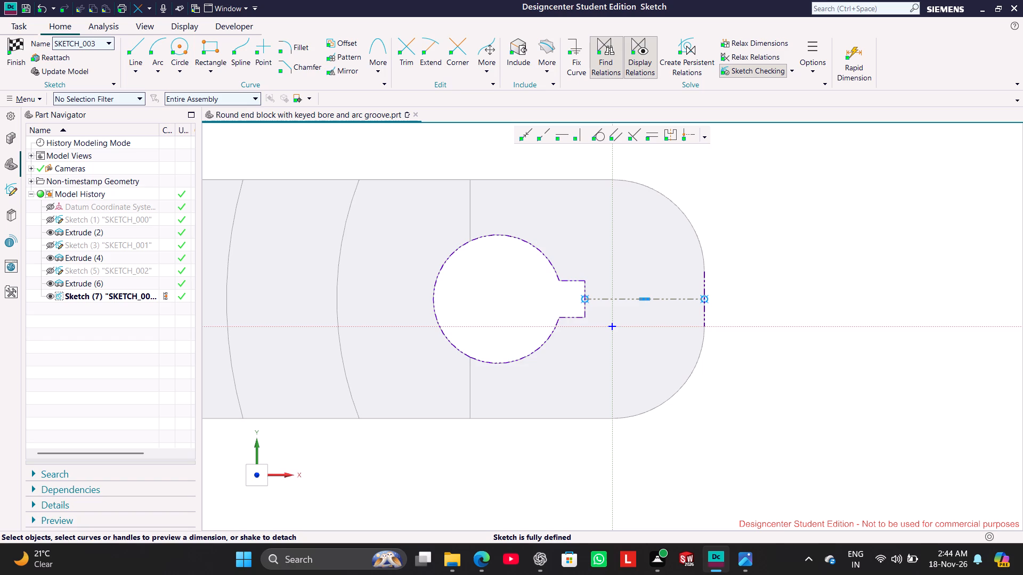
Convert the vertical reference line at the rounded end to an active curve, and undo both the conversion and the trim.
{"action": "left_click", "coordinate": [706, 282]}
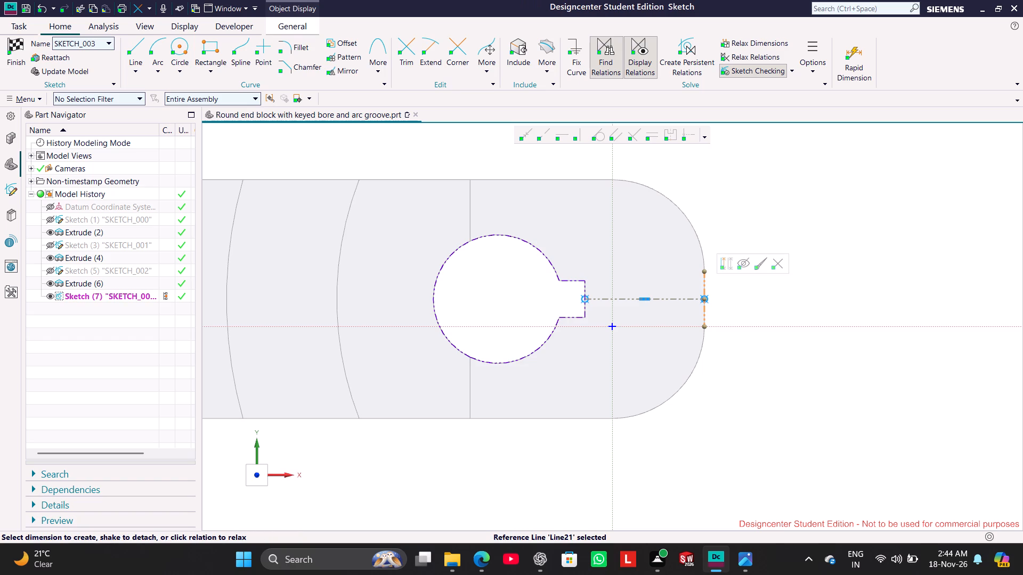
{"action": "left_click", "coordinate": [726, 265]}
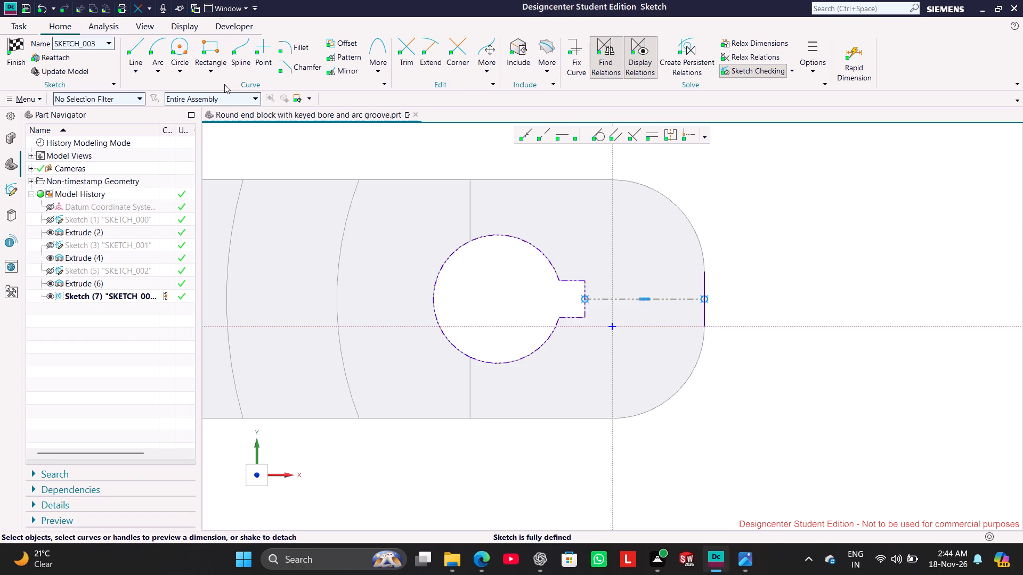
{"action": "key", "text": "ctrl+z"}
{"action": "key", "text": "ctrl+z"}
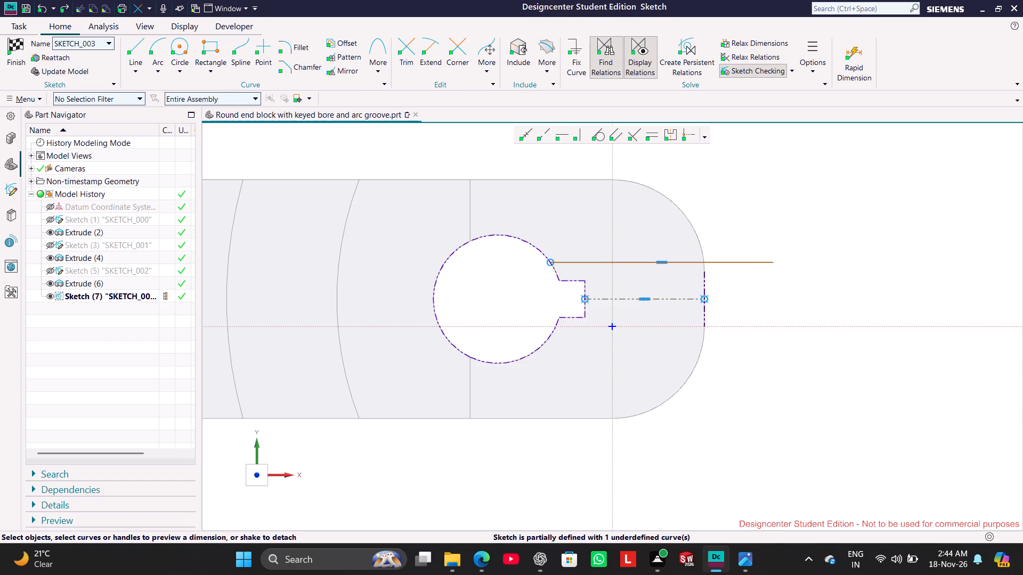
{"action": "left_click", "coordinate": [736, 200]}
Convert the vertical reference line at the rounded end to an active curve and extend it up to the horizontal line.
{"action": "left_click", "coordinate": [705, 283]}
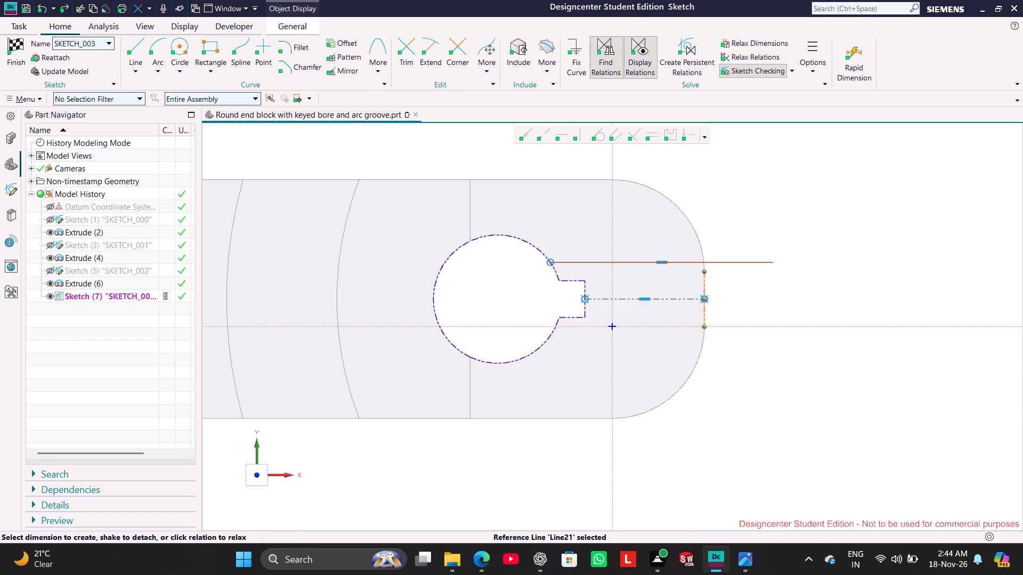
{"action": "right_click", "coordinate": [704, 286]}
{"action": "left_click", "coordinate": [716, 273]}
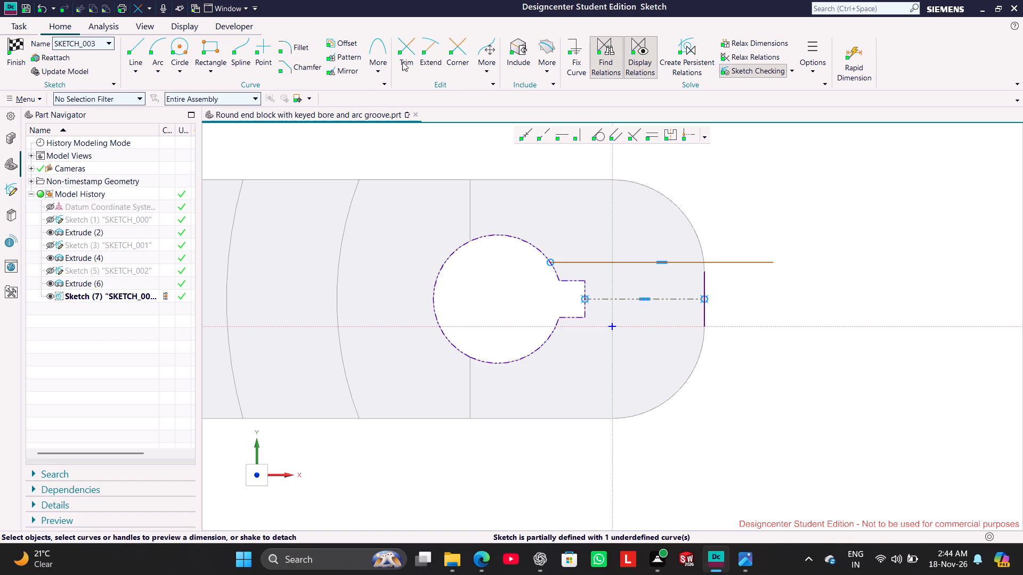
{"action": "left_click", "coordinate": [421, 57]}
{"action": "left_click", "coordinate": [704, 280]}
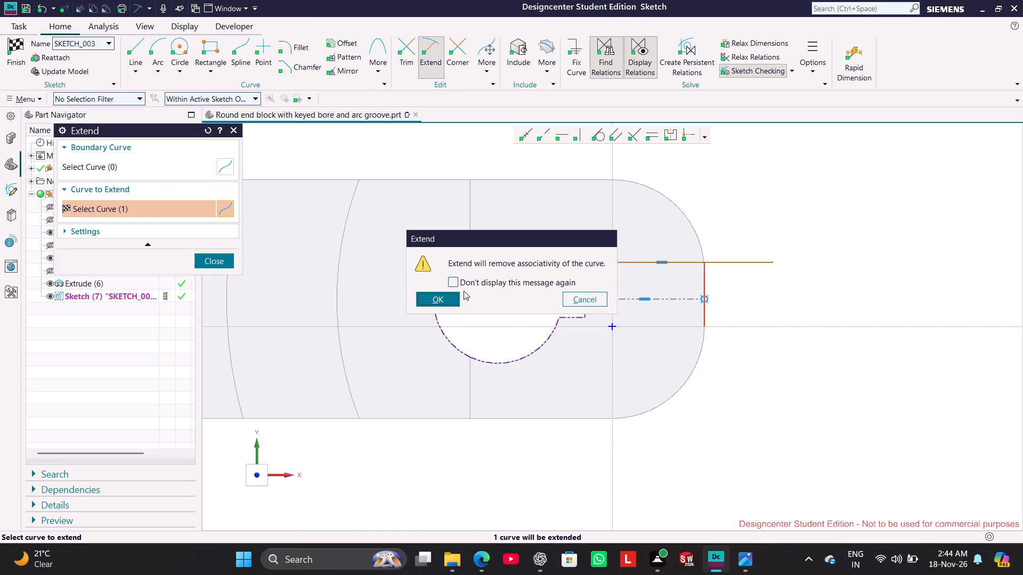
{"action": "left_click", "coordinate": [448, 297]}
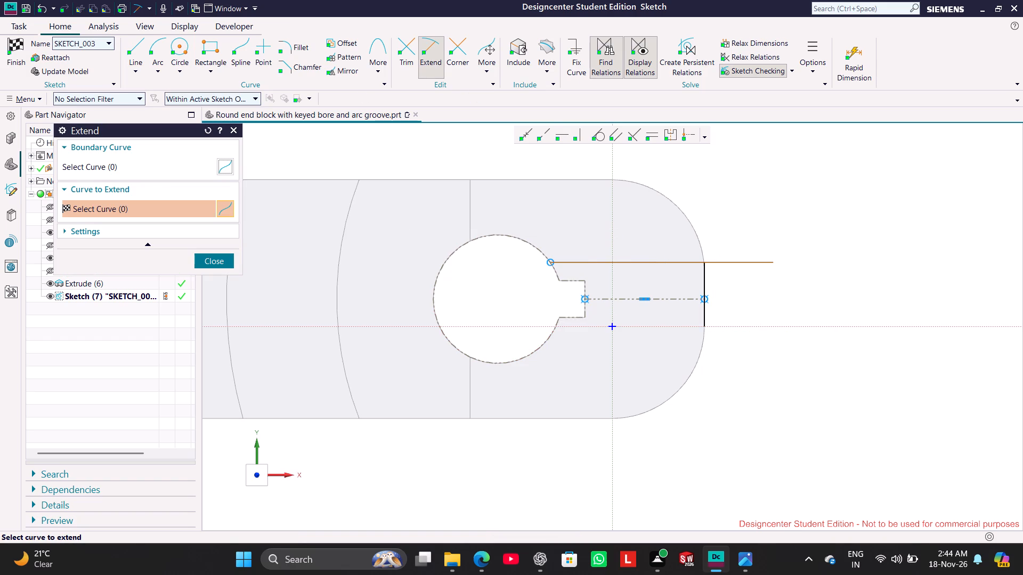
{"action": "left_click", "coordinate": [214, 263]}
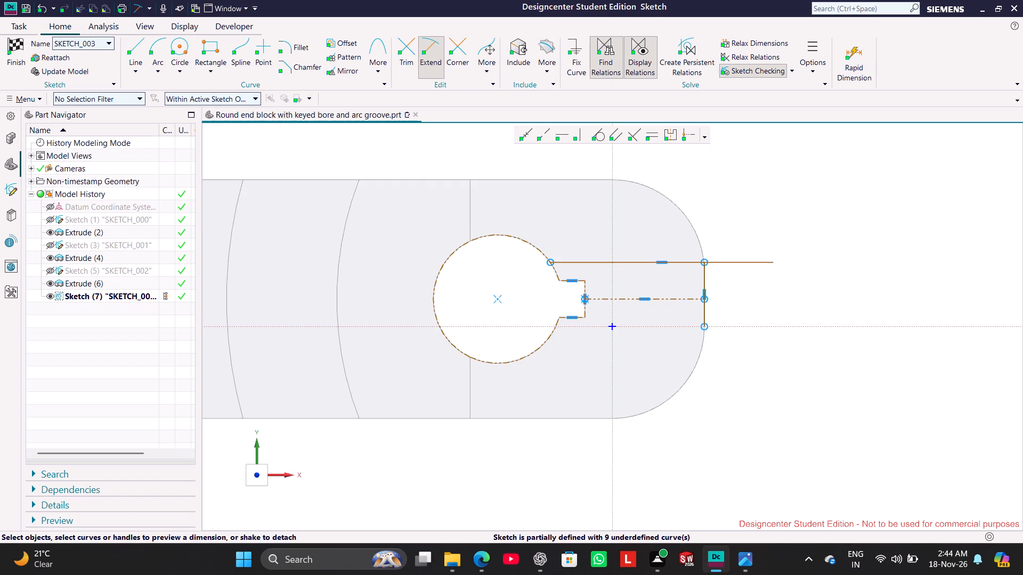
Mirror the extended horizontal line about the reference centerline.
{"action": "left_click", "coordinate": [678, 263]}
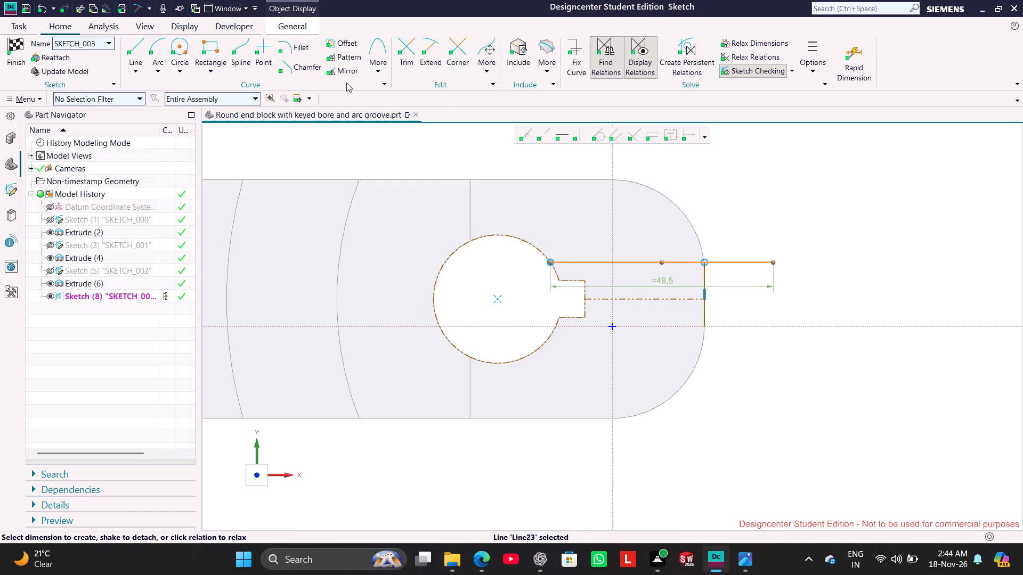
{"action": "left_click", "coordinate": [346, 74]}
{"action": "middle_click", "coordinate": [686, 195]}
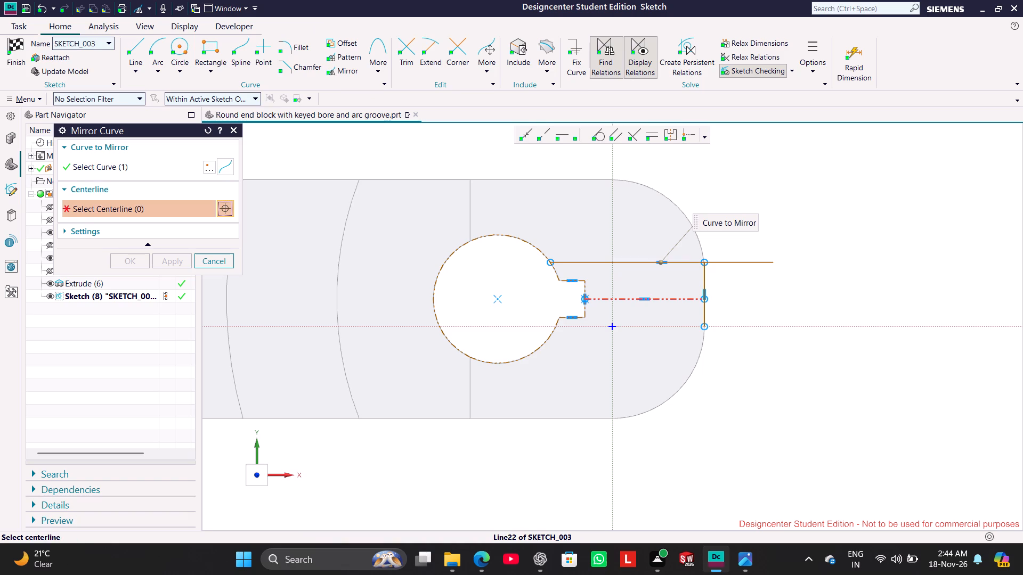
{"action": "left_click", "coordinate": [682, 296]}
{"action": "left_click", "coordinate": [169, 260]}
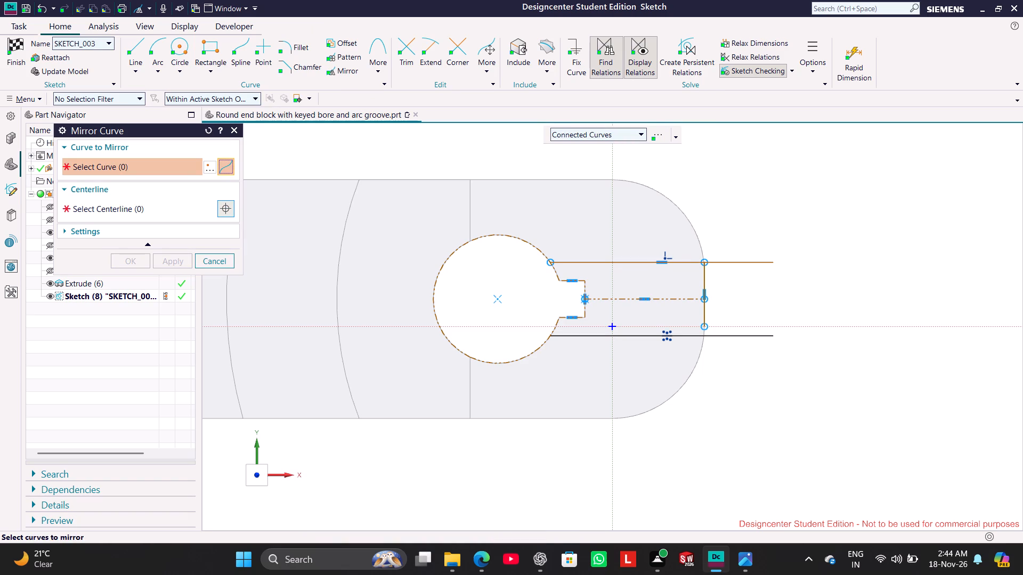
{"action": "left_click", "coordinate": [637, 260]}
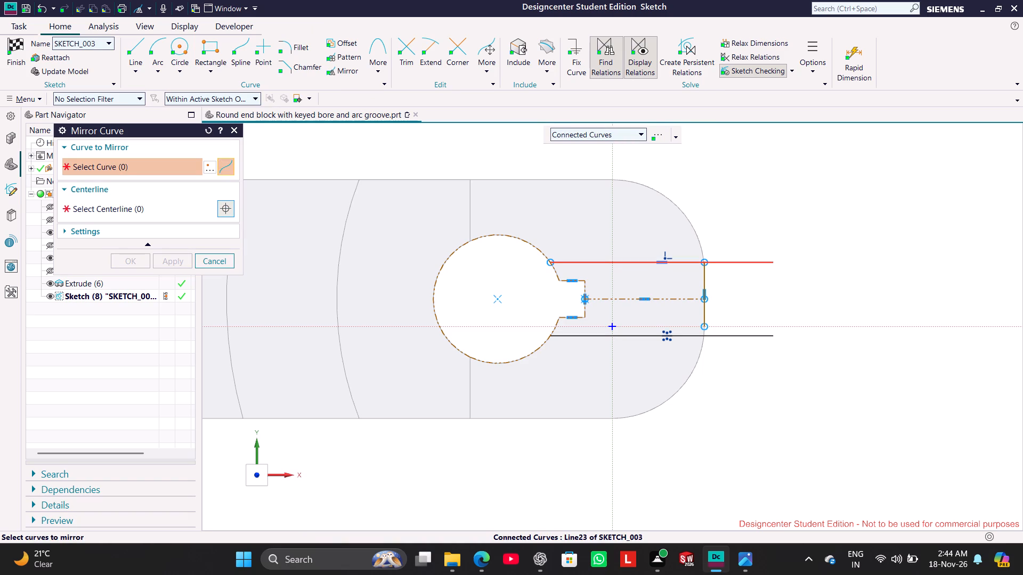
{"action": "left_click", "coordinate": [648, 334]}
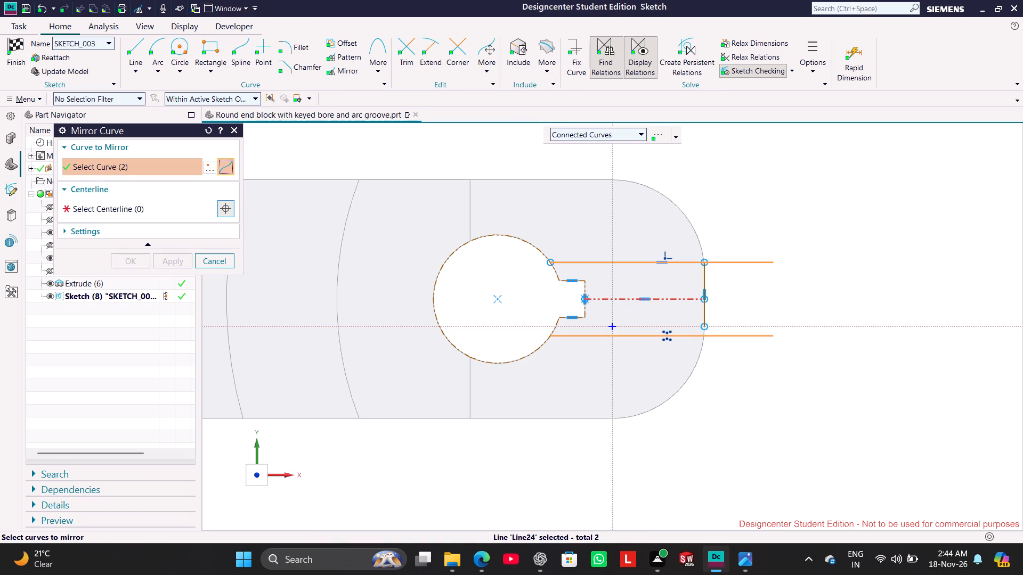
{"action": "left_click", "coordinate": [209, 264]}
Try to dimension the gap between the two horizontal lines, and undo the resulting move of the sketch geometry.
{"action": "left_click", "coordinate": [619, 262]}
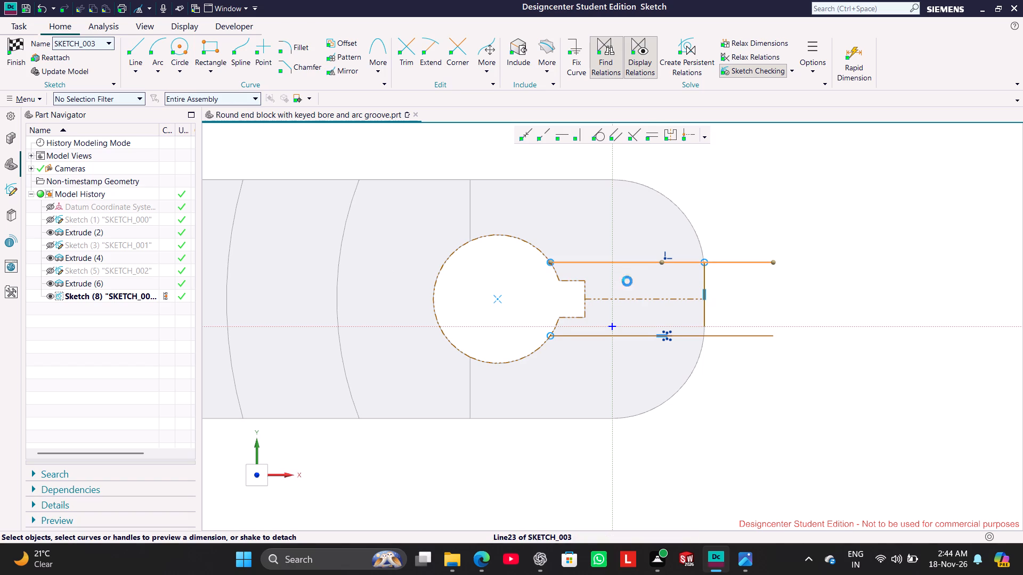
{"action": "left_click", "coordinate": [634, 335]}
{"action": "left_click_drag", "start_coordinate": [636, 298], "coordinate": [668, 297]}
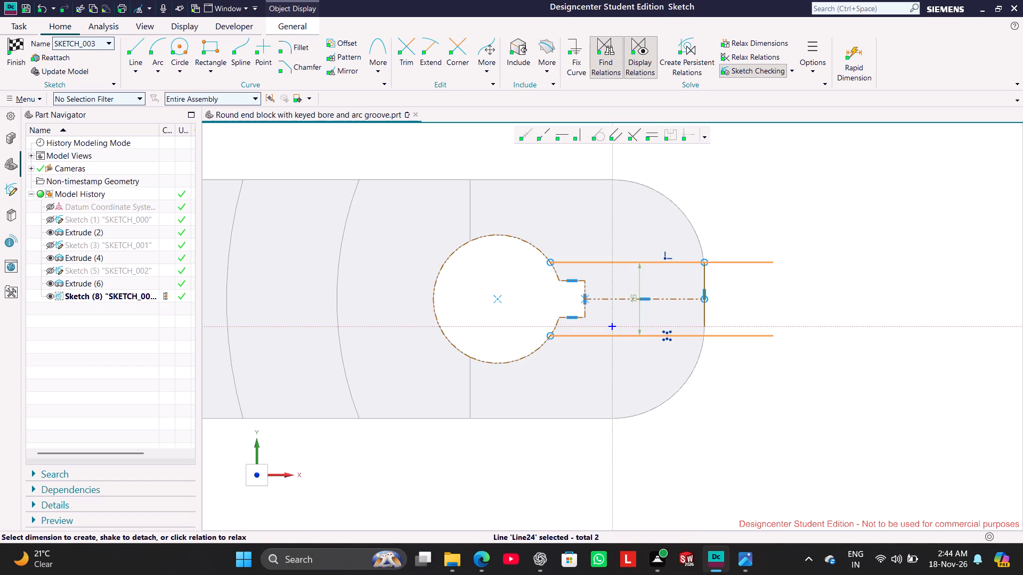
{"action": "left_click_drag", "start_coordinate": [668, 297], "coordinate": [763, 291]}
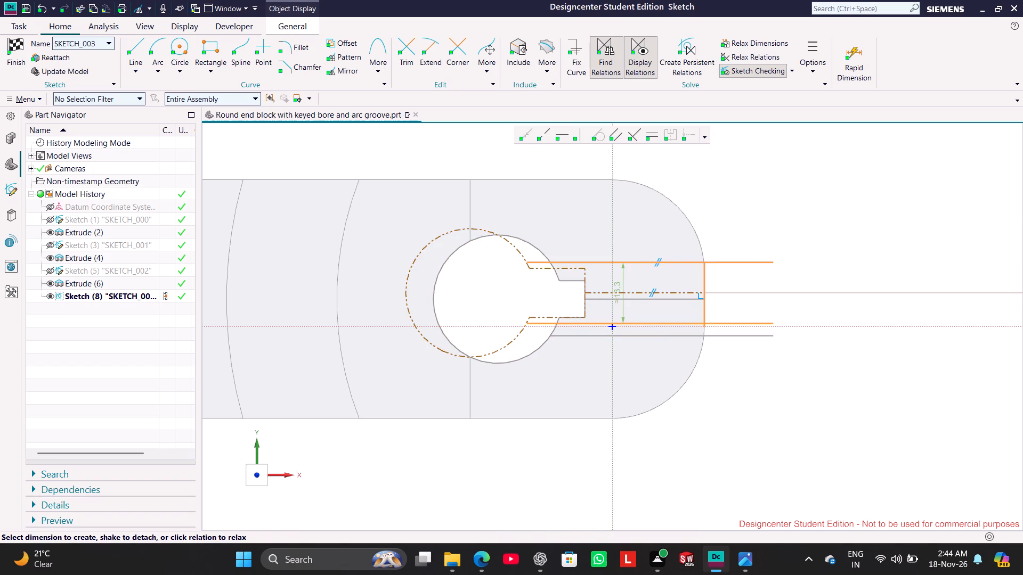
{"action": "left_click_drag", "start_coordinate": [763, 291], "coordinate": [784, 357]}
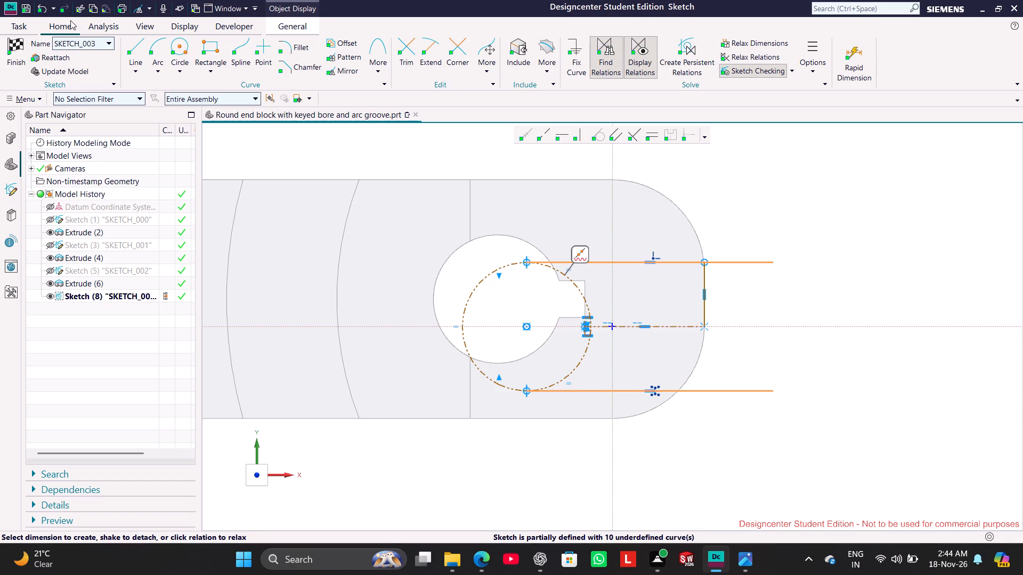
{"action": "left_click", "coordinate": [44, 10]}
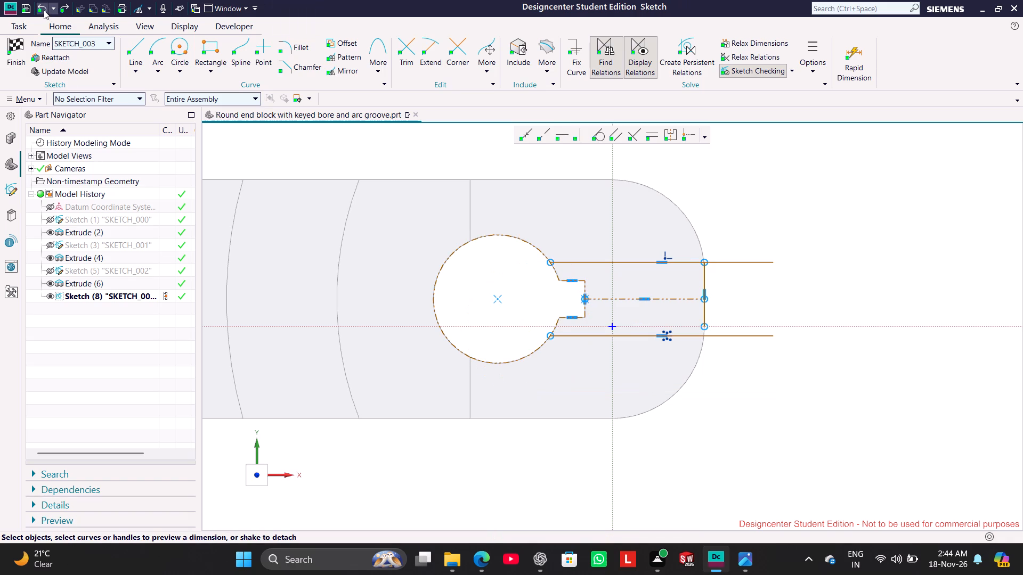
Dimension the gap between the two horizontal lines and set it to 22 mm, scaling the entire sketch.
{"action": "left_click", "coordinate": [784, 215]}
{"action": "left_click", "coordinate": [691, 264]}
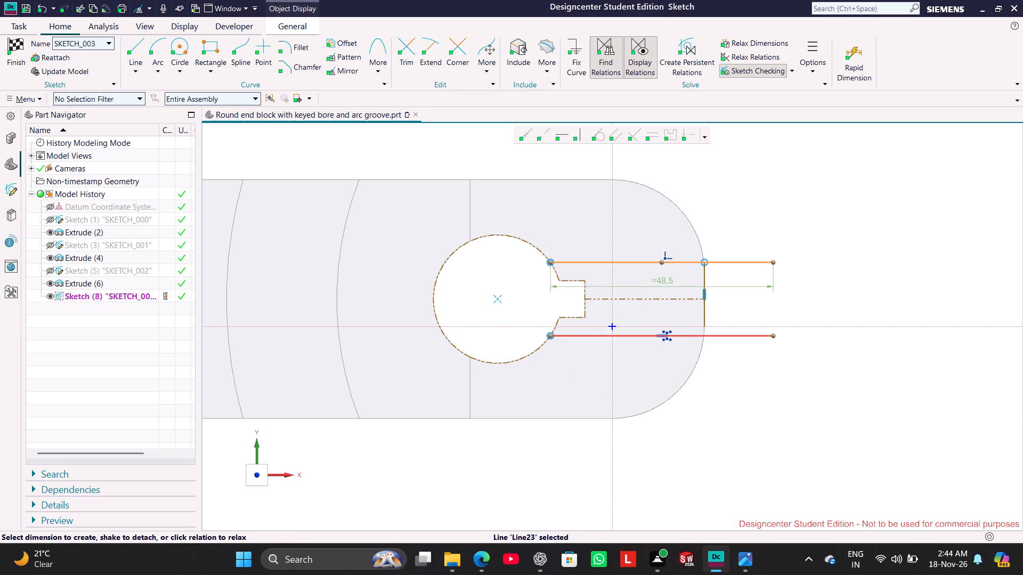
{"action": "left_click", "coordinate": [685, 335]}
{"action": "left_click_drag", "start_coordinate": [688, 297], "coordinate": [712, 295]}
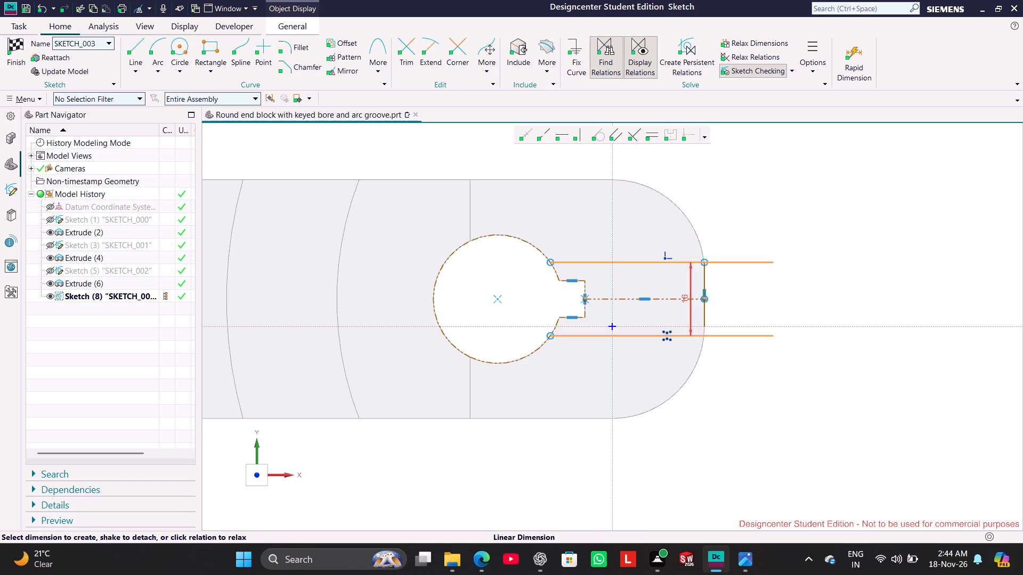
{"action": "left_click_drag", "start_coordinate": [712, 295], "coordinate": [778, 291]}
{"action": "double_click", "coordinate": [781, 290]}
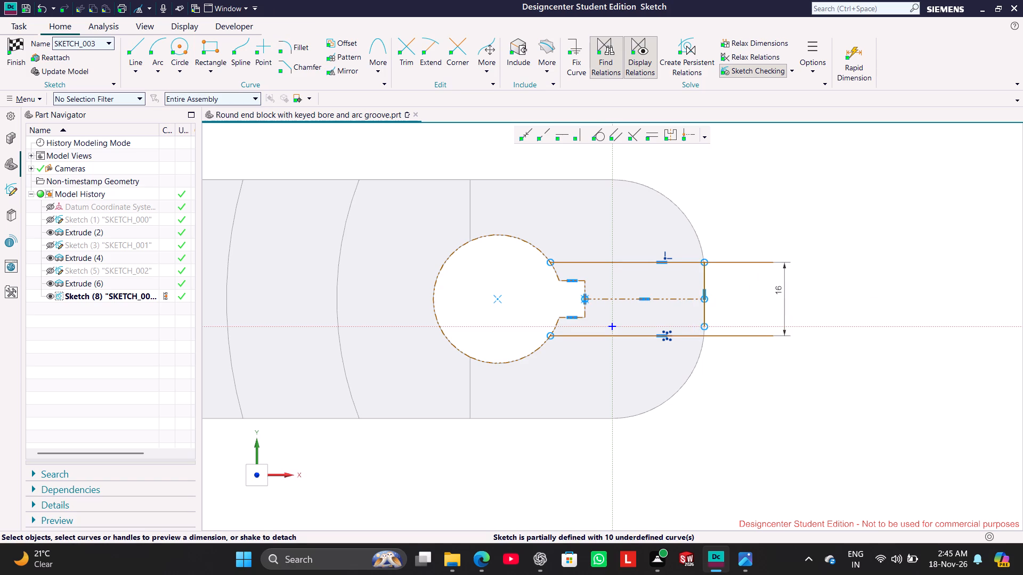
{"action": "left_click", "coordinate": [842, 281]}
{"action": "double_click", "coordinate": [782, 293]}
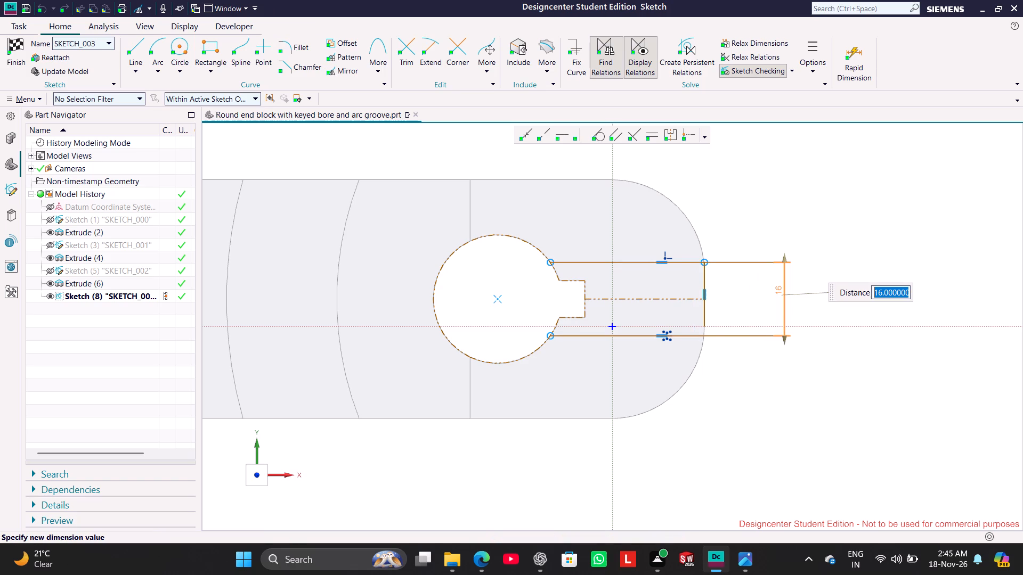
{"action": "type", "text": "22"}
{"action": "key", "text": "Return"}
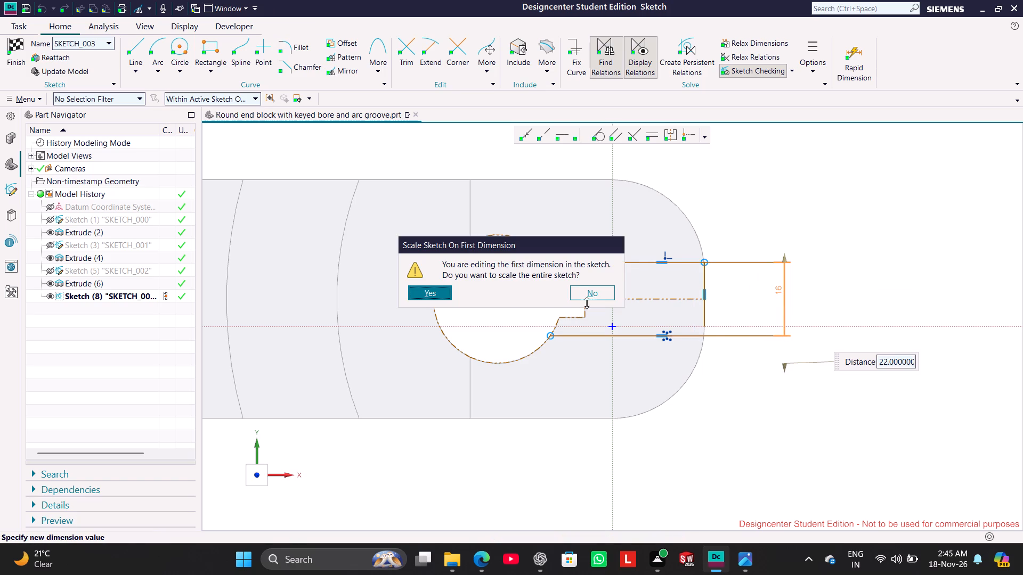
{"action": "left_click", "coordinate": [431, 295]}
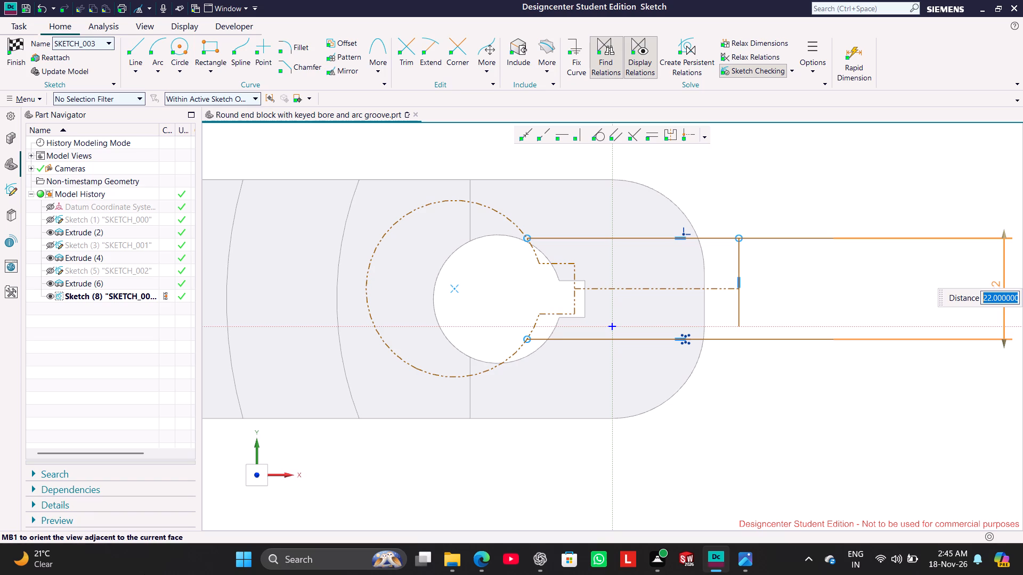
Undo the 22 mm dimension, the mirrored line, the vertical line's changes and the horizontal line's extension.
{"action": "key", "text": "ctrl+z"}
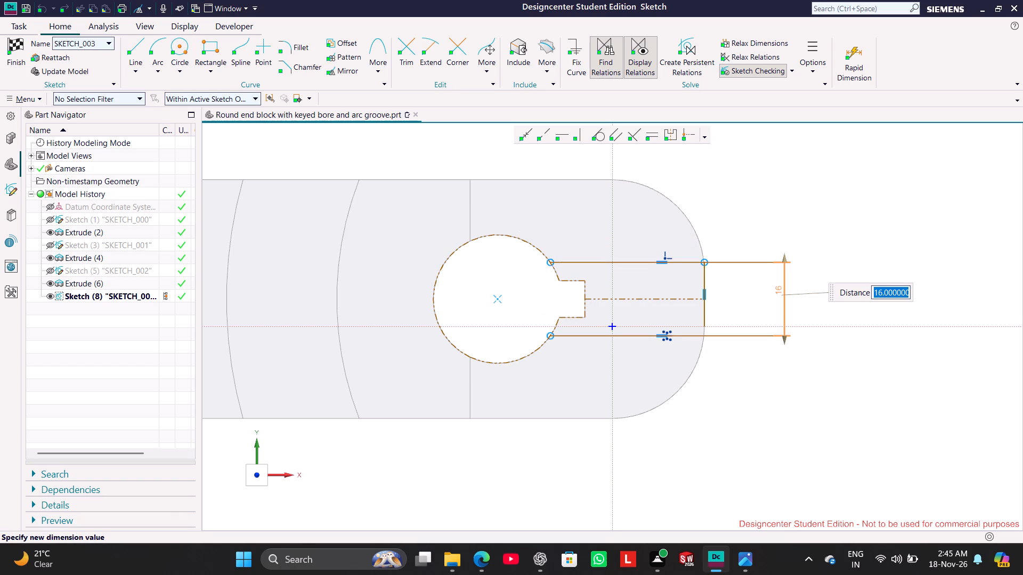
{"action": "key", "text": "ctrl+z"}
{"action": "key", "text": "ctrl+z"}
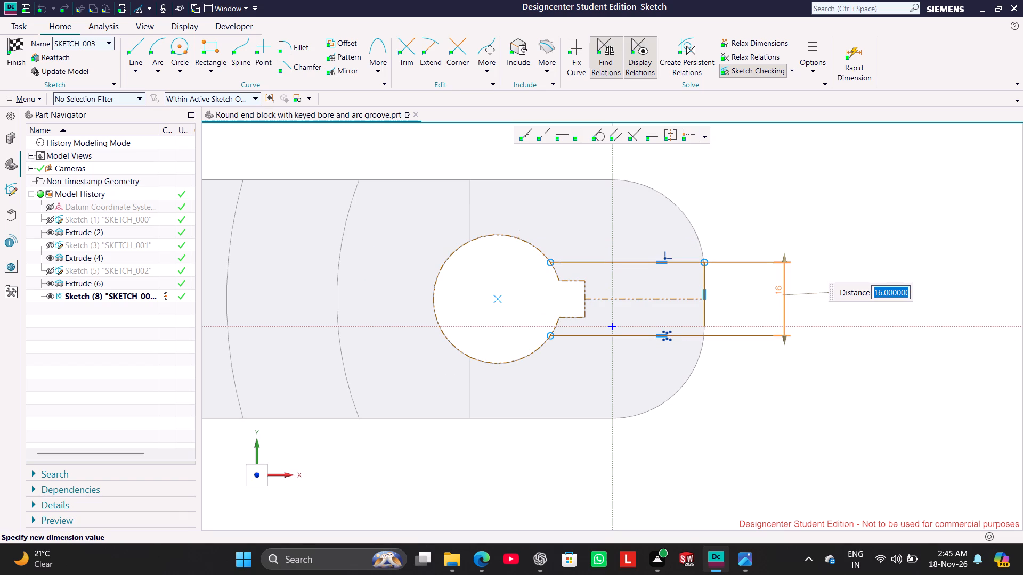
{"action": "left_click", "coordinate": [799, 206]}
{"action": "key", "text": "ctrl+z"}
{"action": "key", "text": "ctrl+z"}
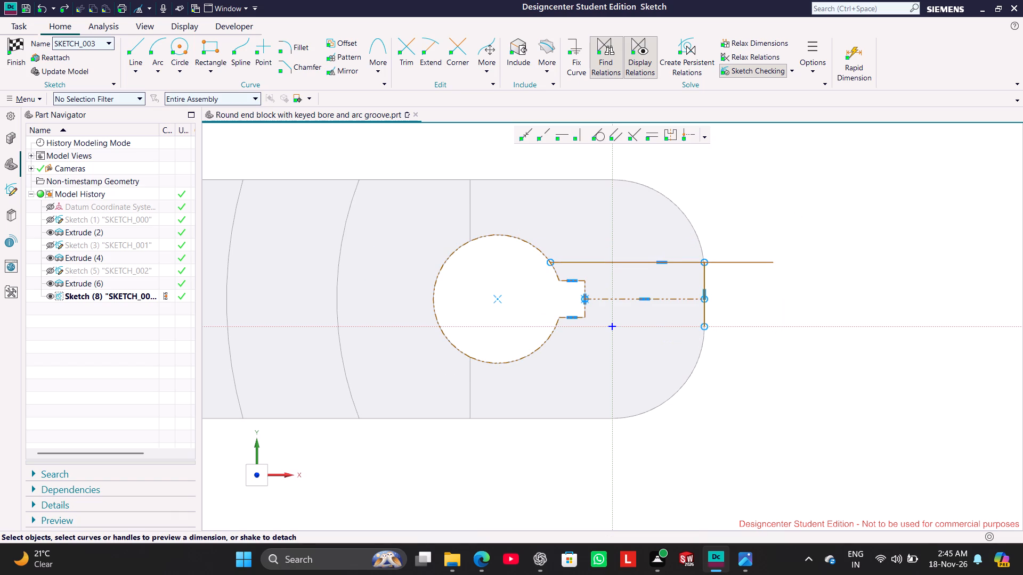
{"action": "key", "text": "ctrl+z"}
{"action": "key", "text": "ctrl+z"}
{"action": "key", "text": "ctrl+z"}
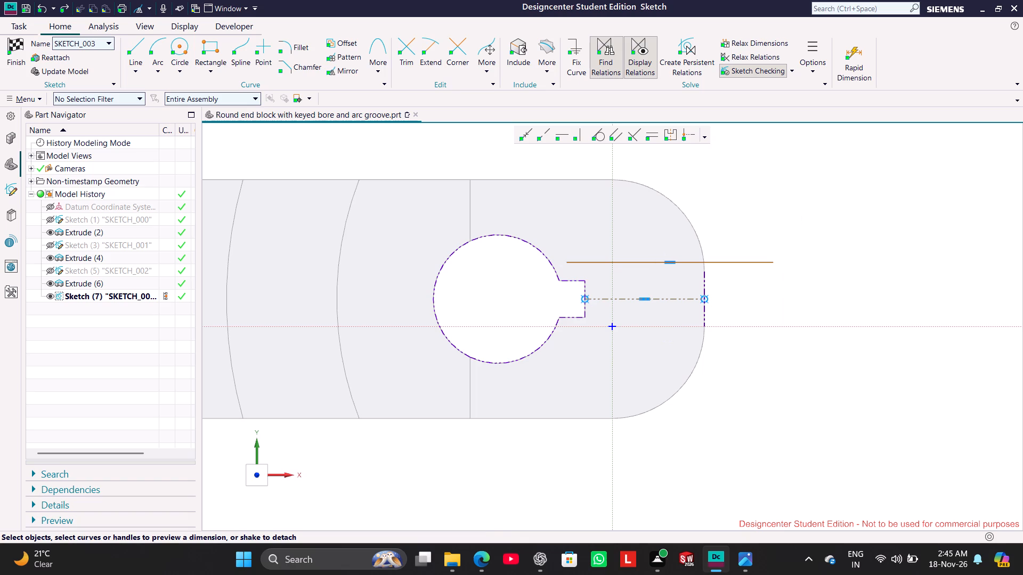
Mirror the horizontal sketch line about the horizontal reference centerline between the keyway and the block's end.
{"action": "left_click", "coordinate": [638, 265]}
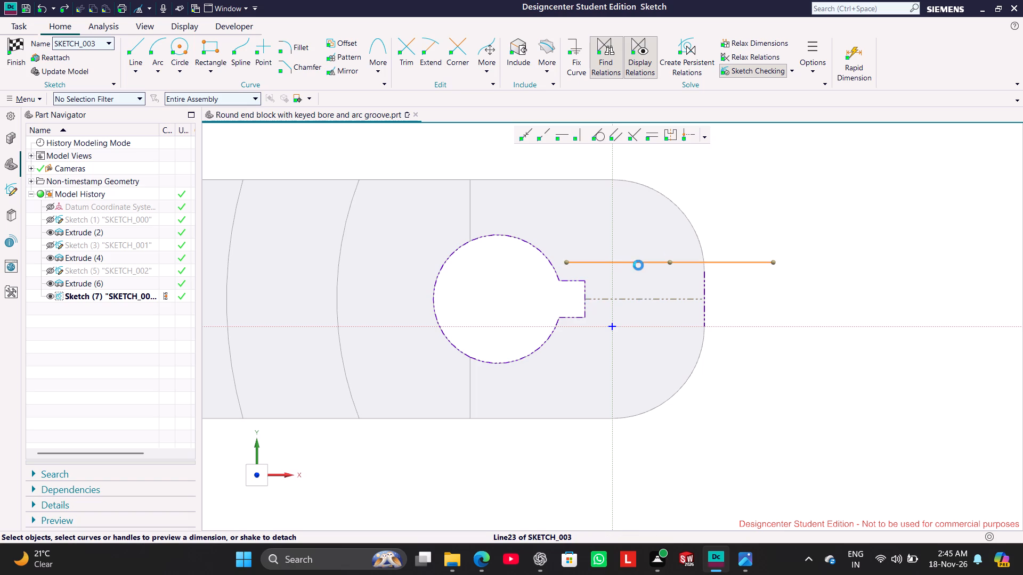
{"action": "left_click", "coordinate": [339, 72]}
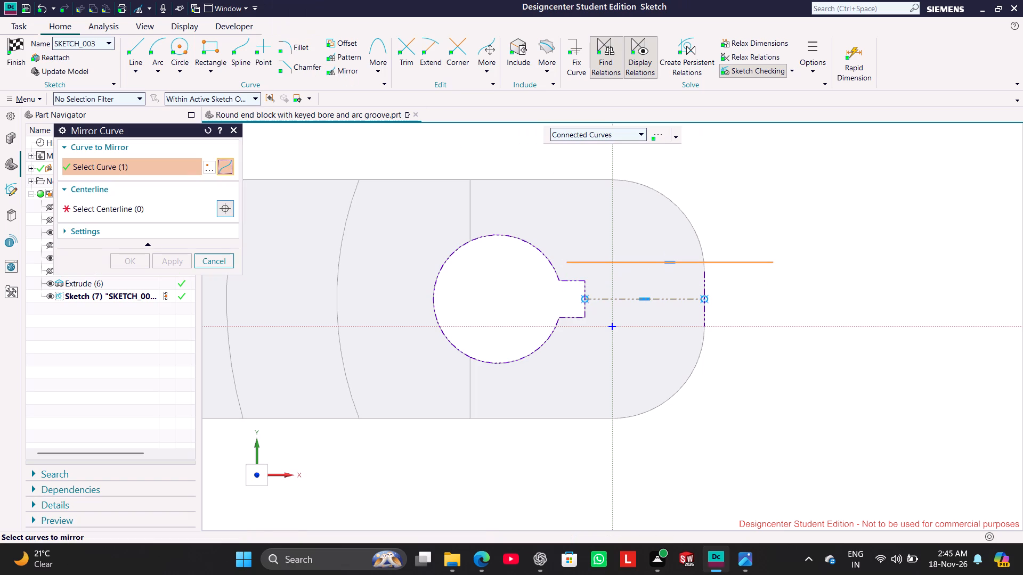
{"action": "middle_click", "coordinate": [756, 216]}
{"action": "left_click", "coordinate": [684, 294]}
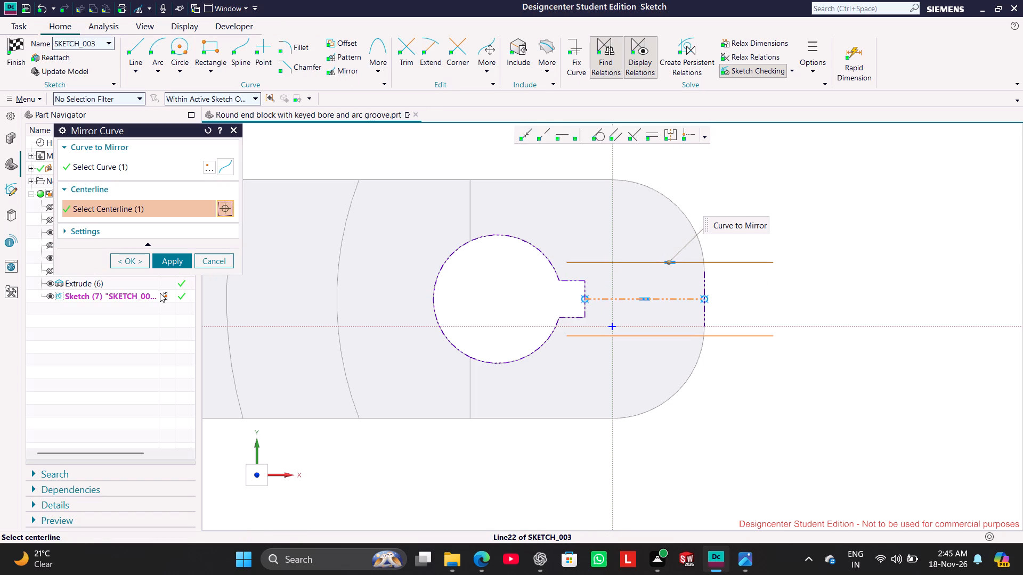
{"action": "left_click", "coordinate": [169, 261]}
{"action": "left_click", "coordinate": [744, 260]}
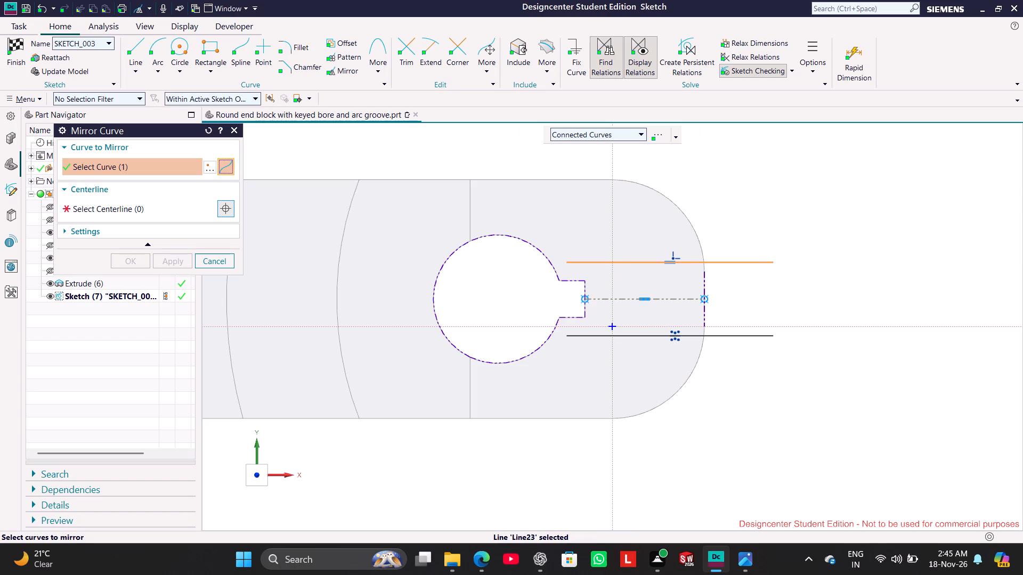
{"action": "left_click", "coordinate": [745, 335]}
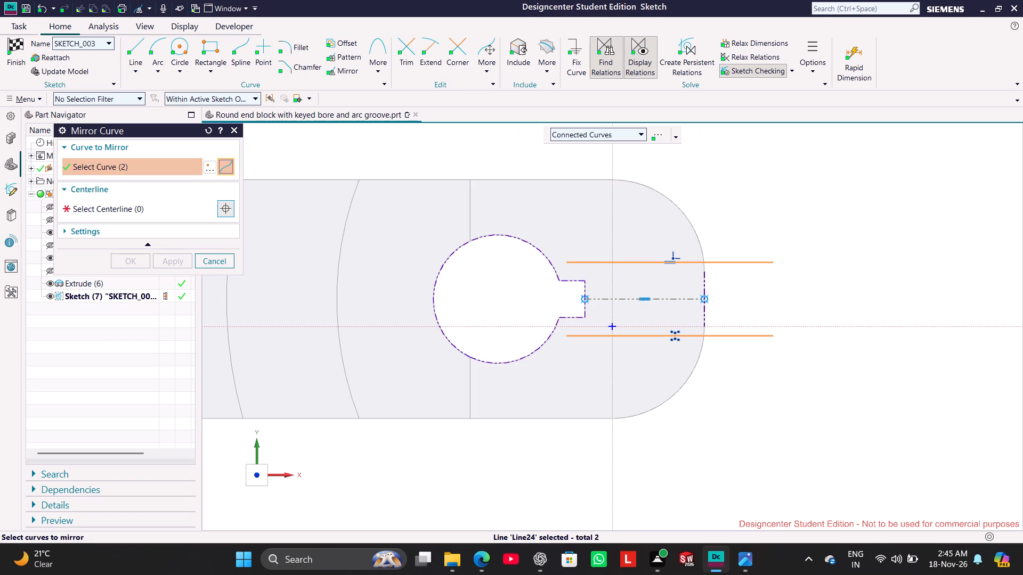
{"action": "left_click", "coordinate": [224, 266]}
Dimension the distance between the two mirrored horizontal lines and set it to 22 mm.
{"action": "left_click", "coordinate": [749, 260]}
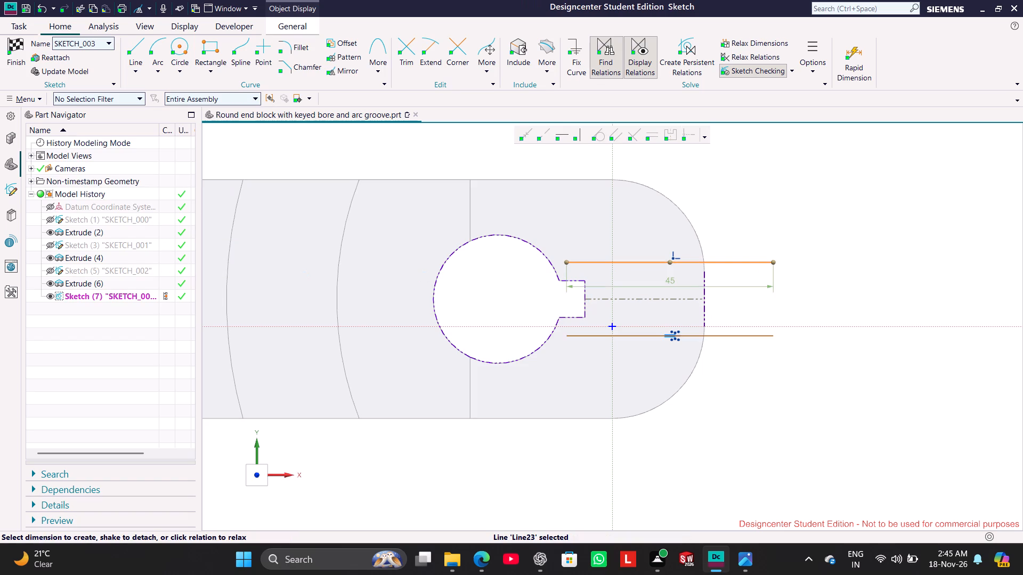
{"action": "left_click", "coordinate": [754, 338]}
{"action": "double_click", "coordinate": [753, 299]}
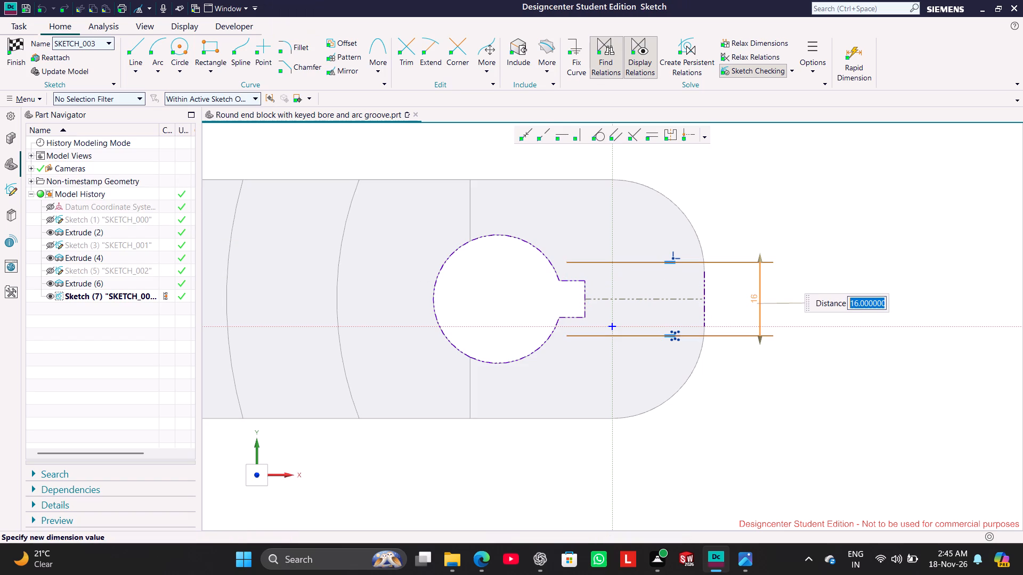
{"action": "type", "text": "22"}
{"action": "key", "text": "Return"}
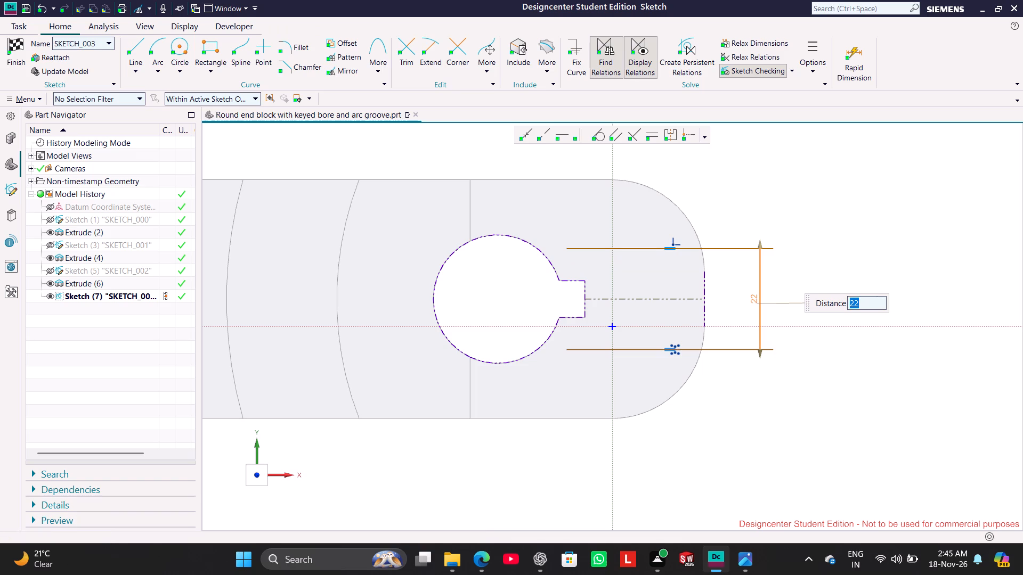
{"action": "left_click", "coordinate": [815, 220]}
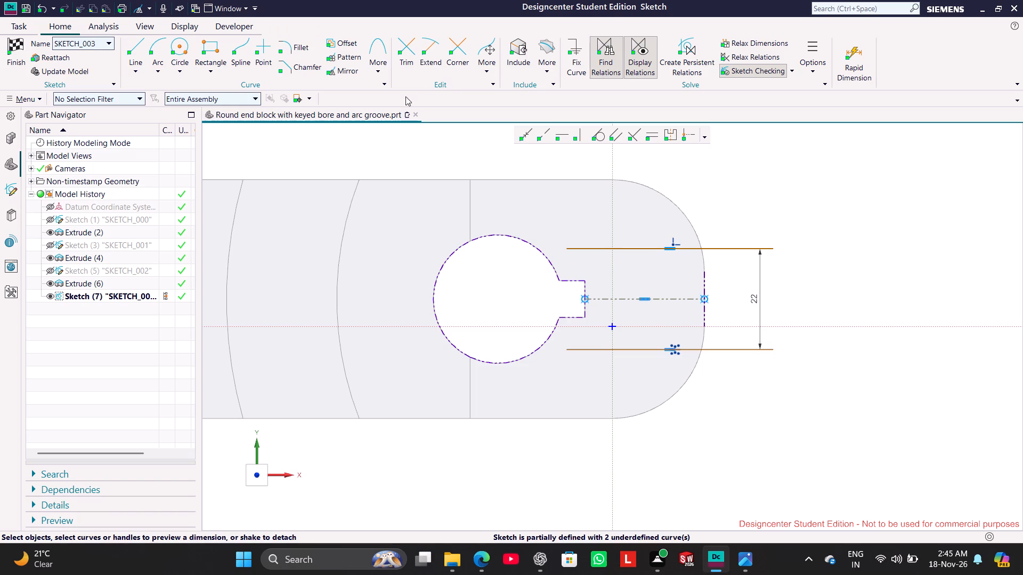
Extend the upper horizontal line to meet the bore's reference circle.
{"action": "left_click", "coordinate": [431, 67]}
{"action": "left_click", "coordinate": [635, 249]}
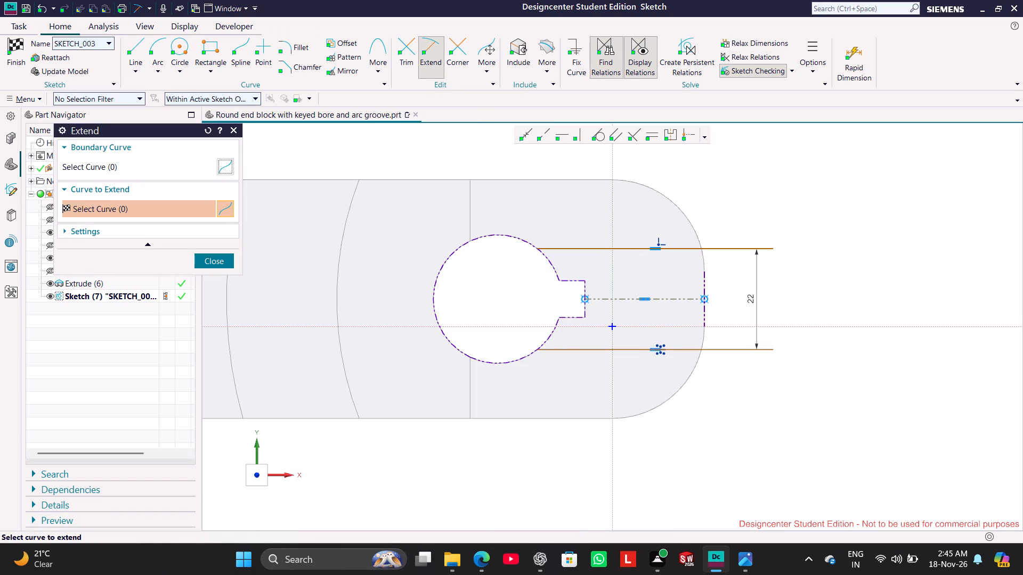
{"action": "left_click", "coordinate": [226, 267]}
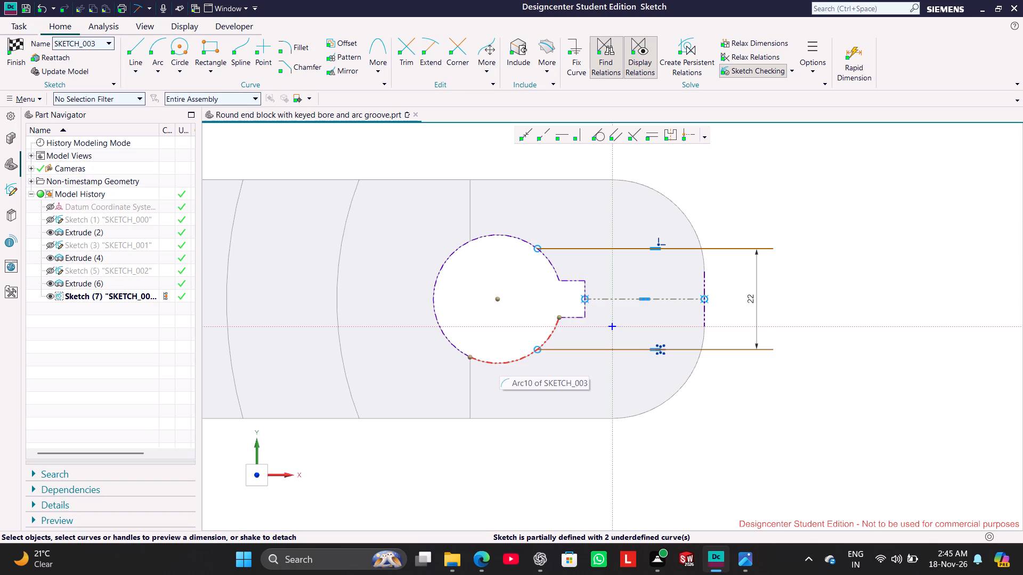
{"action": "left_click", "coordinate": [848, 175]}
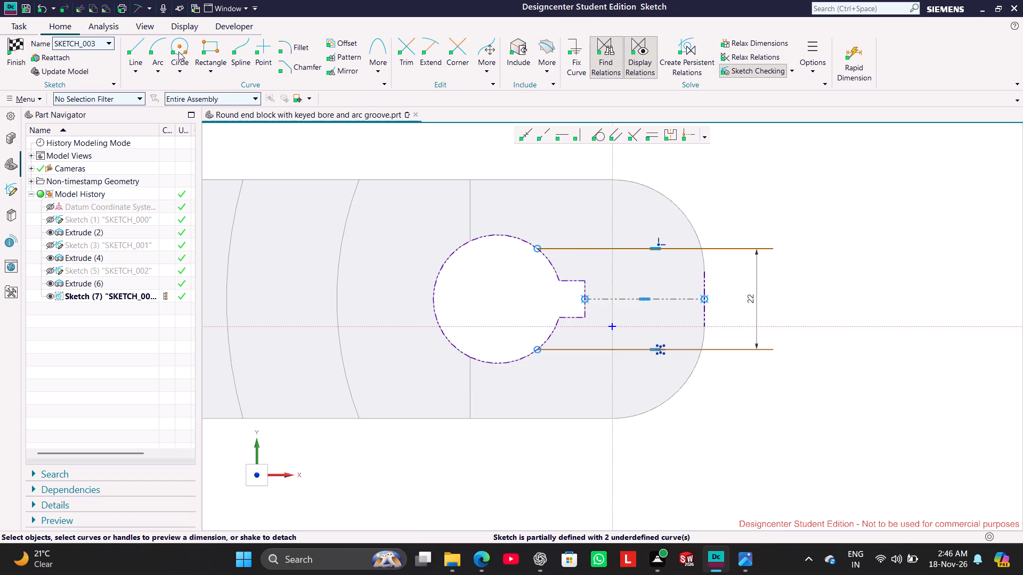
Draw a vertical line joining the two horizontal lines at their endpoints on the bore circle.
{"action": "left_click", "coordinate": [135, 47]}
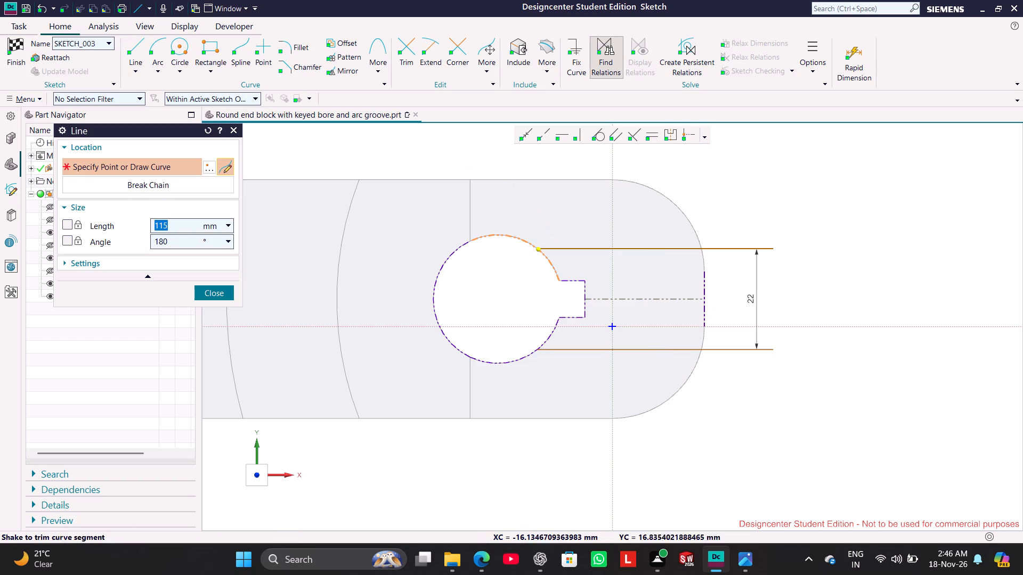
{"action": "left_click", "coordinate": [537, 347]}
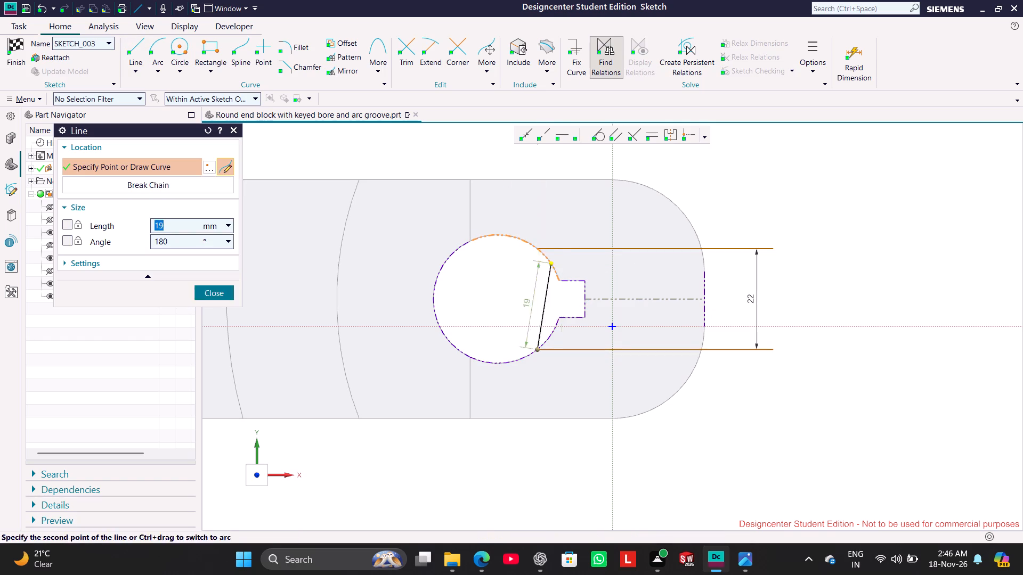
{"action": "left_click", "coordinate": [540, 248]}
{"action": "left_click", "coordinate": [207, 292]}
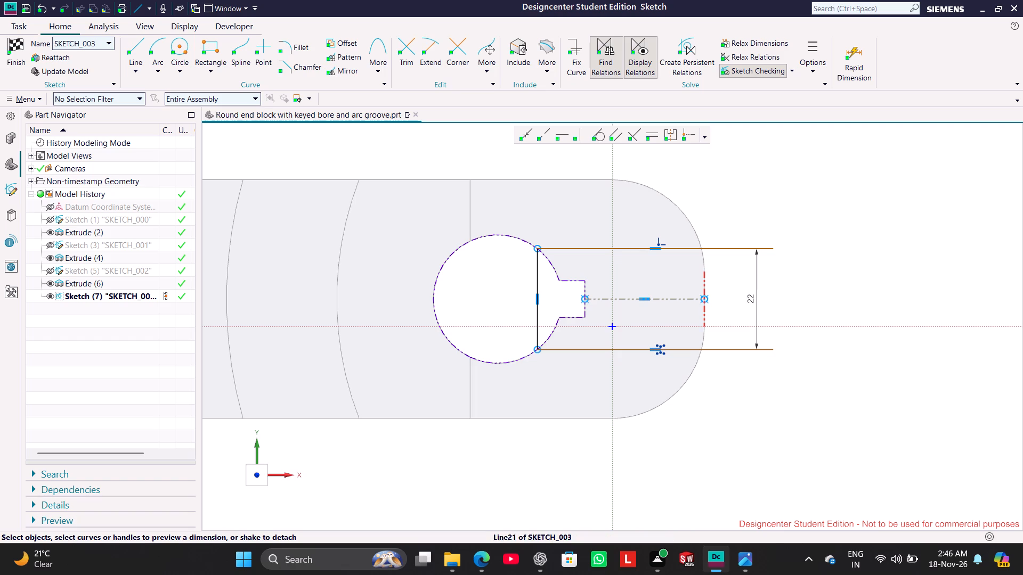
Extend the vertical reference line at the block's rounded end to both the upper and lower horizontal lines.
{"action": "left_click", "coordinate": [433, 53]}
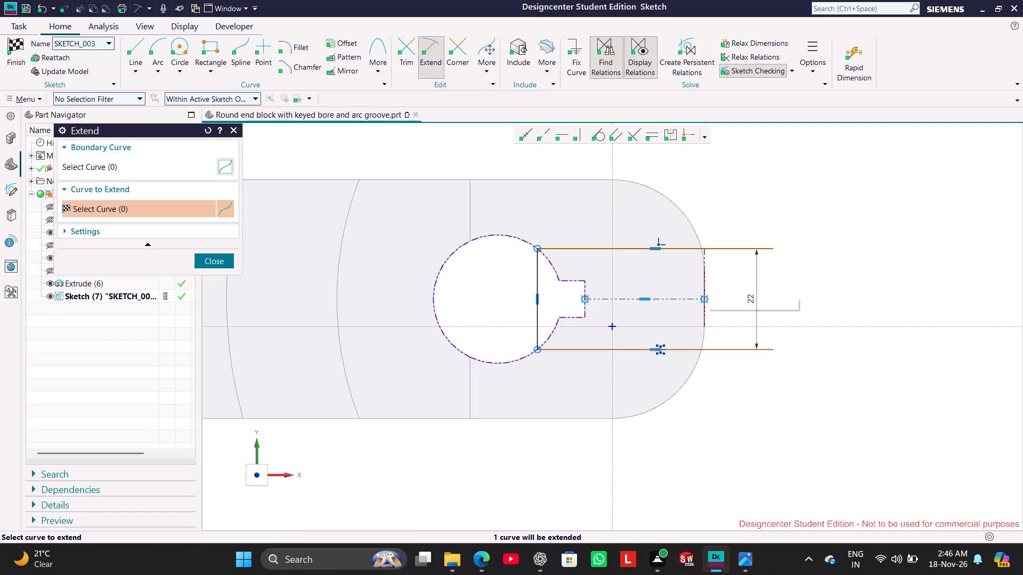
{"action": "left_click", "coordinate": [706, 282]}
{"action": "left_click", "coordinate": [434, 299]}
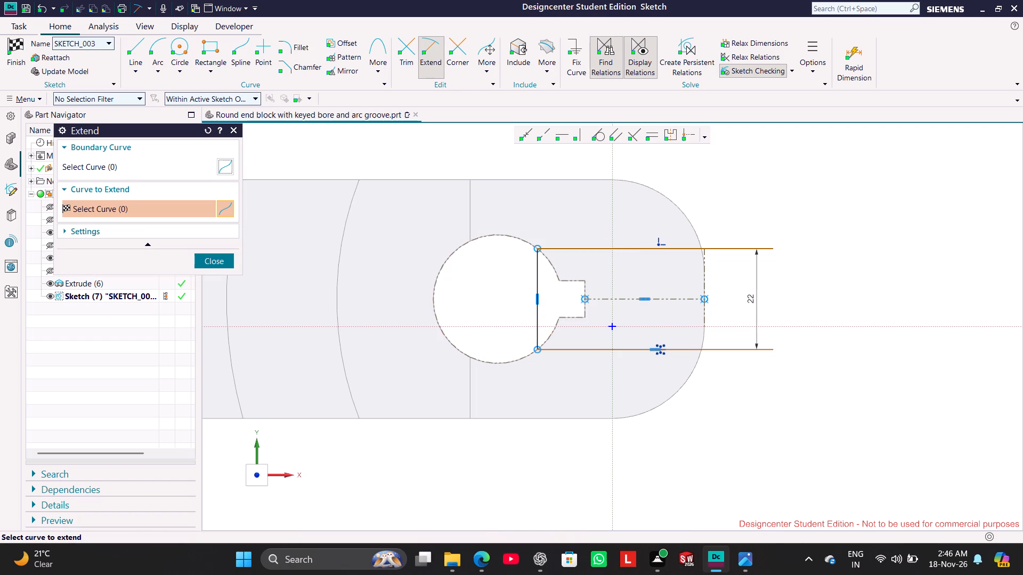
{"action": "left_click", "coordinate": [707, 312]}
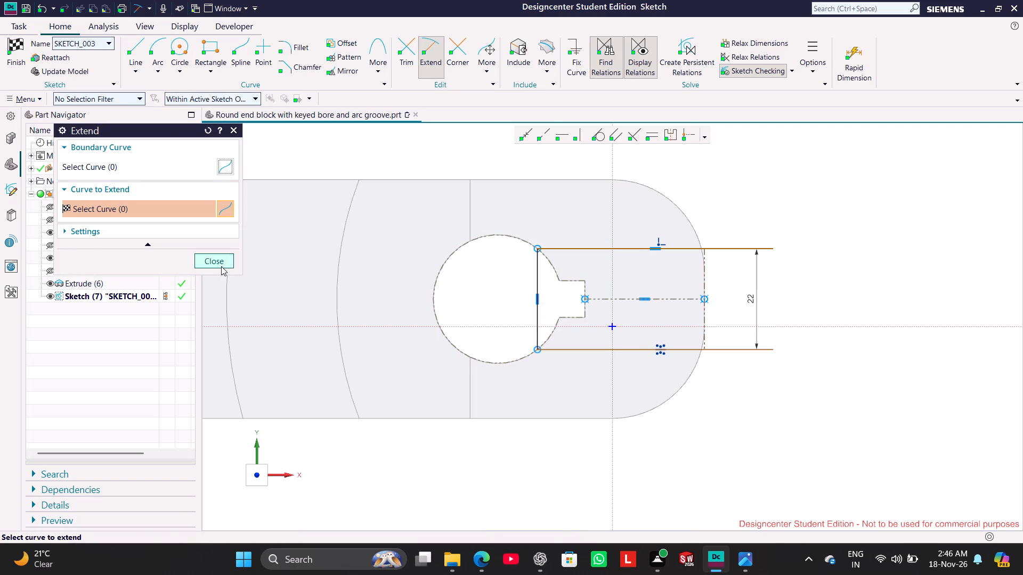
{"action": "left_click", "coordinate": [221, 266]}
Convert the vertical reference line at the block's rounded end to an active sketch line.
{"action": "left_click", "coordinate": [701, 273]}
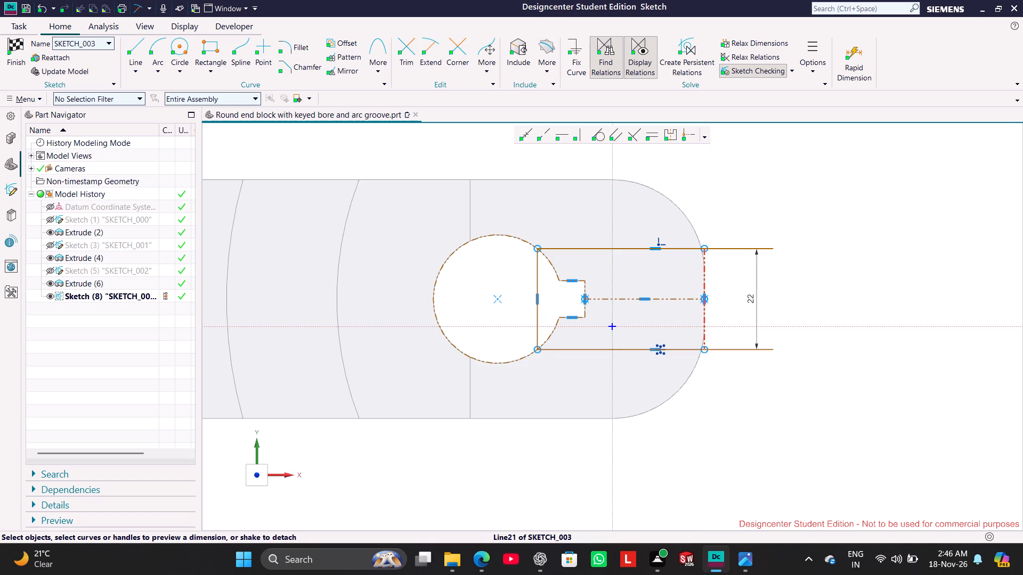
{"action": "left_click", "coordinate": [721, 200]}
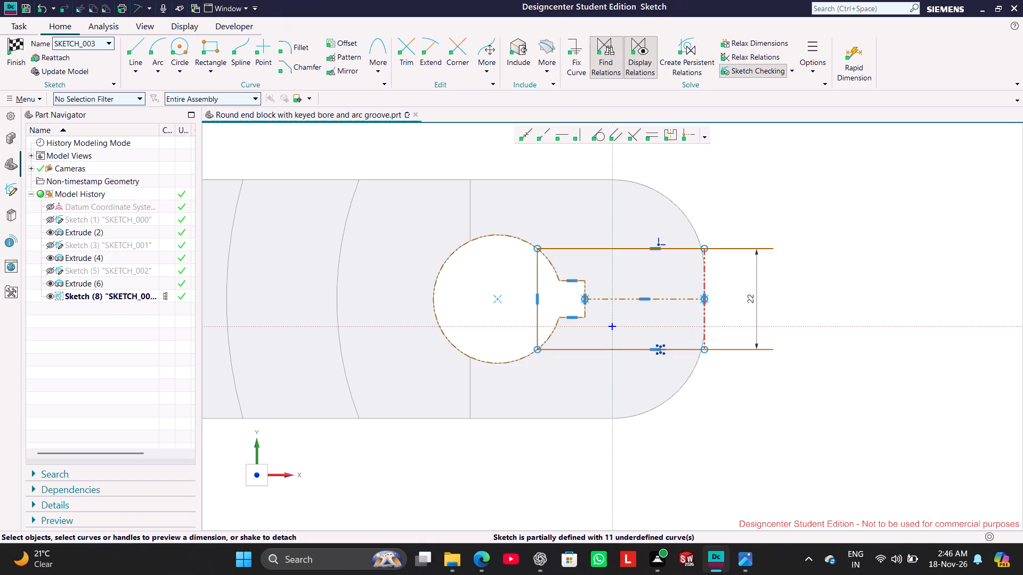
{"action": "right_click", "coordinate": [708, 271]}
{"action": "left_click", "coordinate": [720, 260]}
{"action": "left_click", "coordinate": [721, 203]}
Move the 22 mm slot profile downward by its lower horizontal line, until that line lies just below the block's lower edge.
{"action": "left_click_drag", "start_coordinate": [582, 350], "coordinate": [594, 414]}
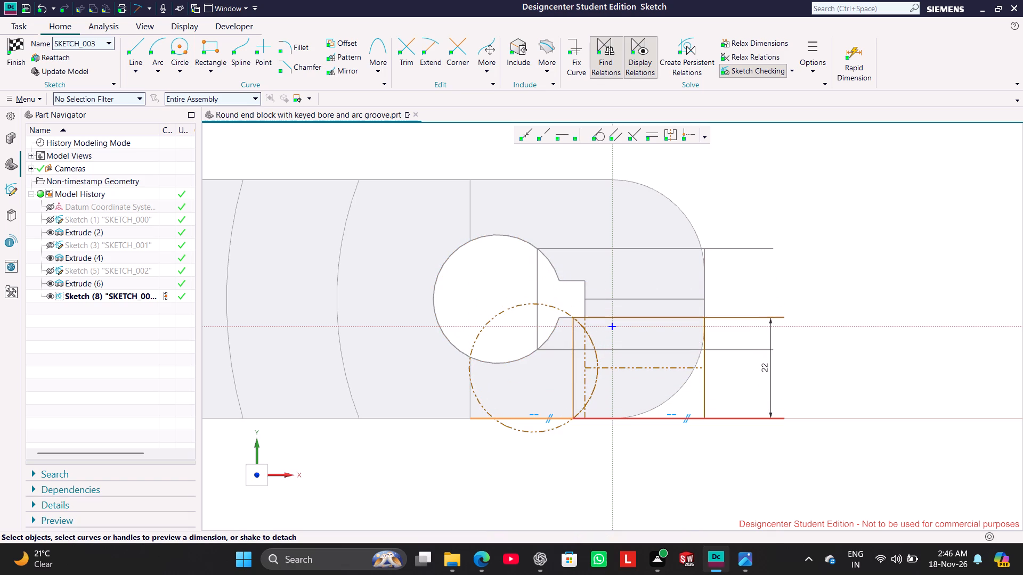
{"action": "left_click_drag", "start_coordinate": [594, 414], "coordinate": [630, 368]}
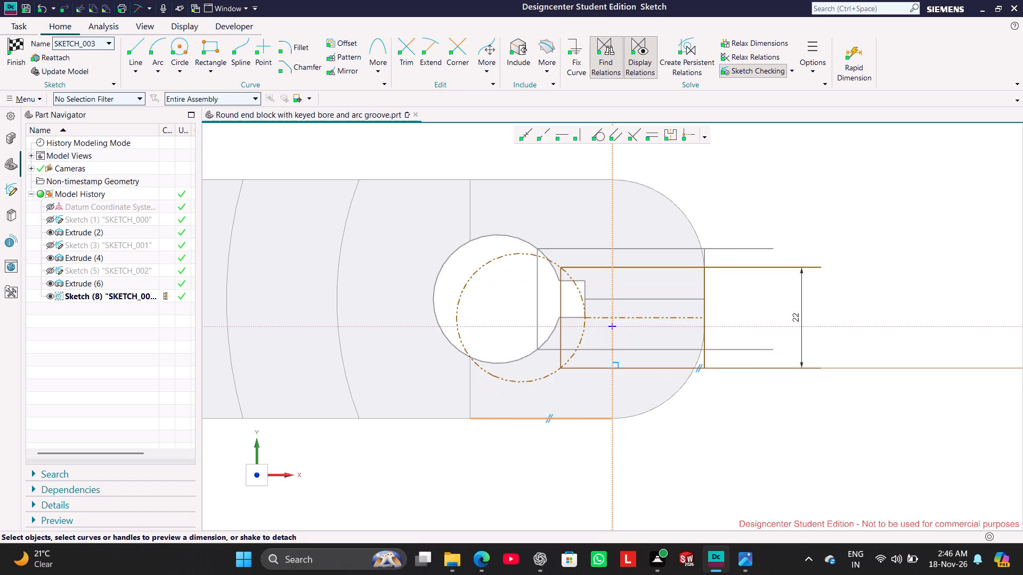
{"action": "left_click_drag", "start_coordinate": [630, 368], "coordinate": [626, 406]}
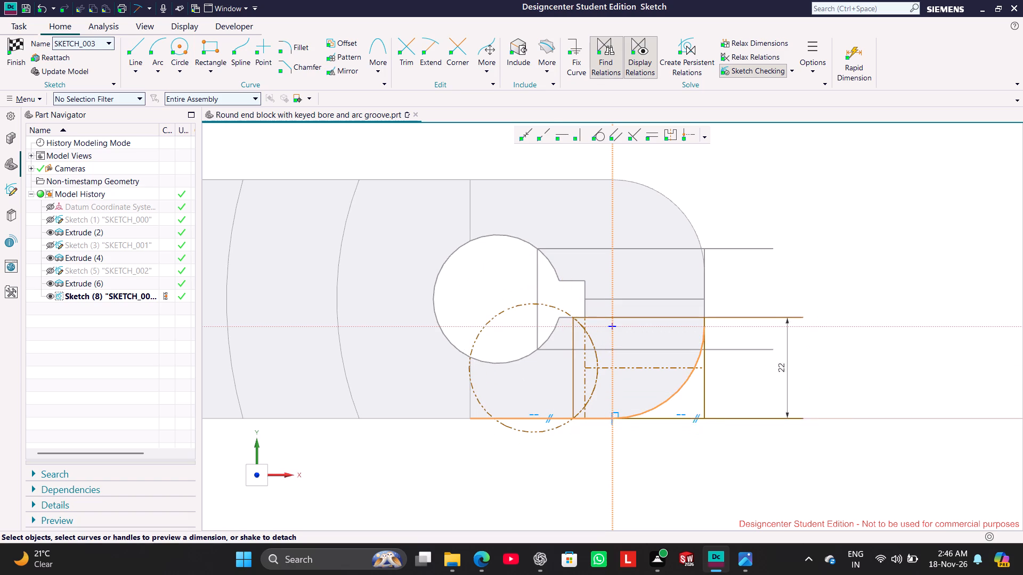
{"action": "left_click_drag", "start_coordinate": [626, 406], "coordinate": [617, 434]}
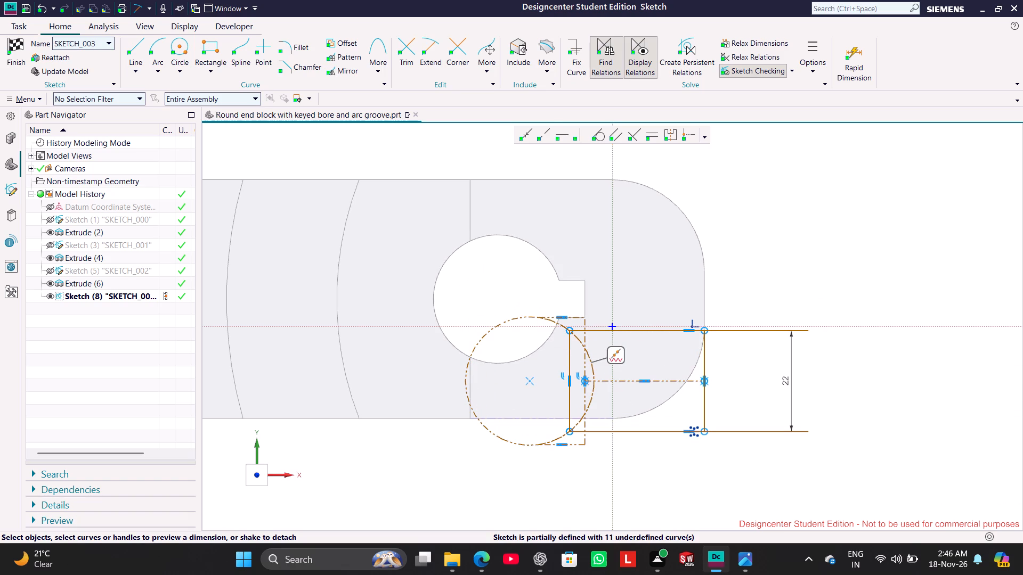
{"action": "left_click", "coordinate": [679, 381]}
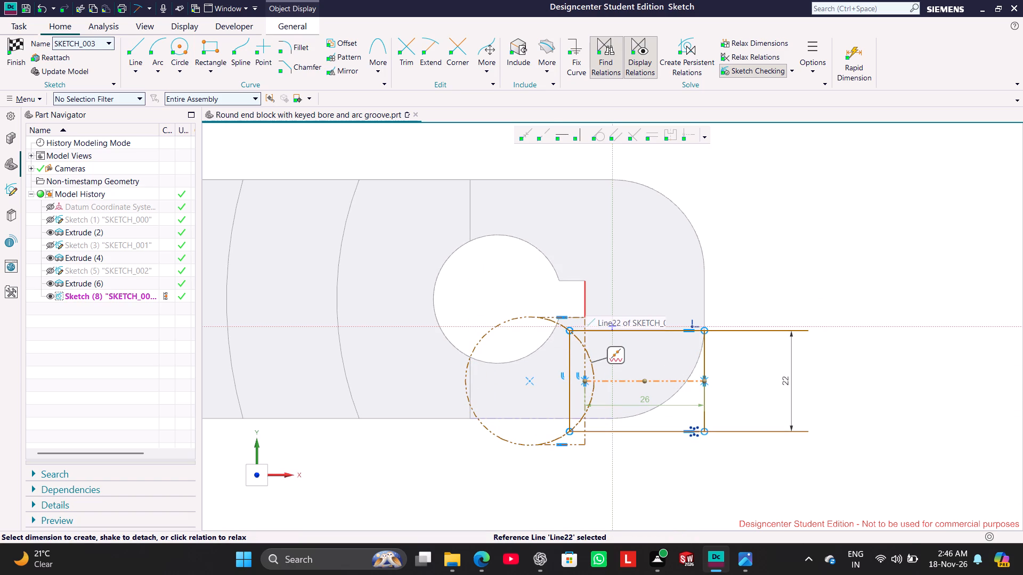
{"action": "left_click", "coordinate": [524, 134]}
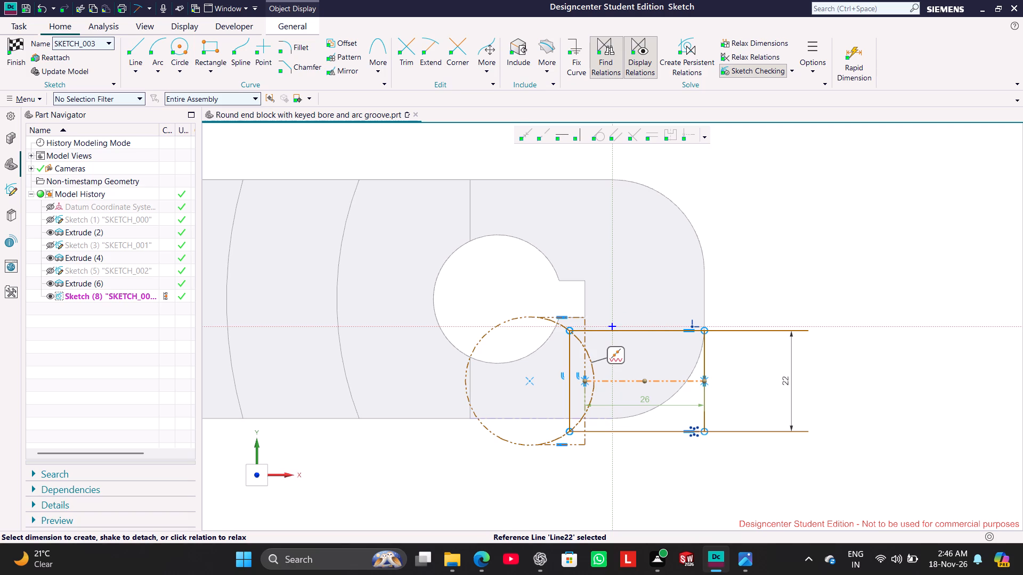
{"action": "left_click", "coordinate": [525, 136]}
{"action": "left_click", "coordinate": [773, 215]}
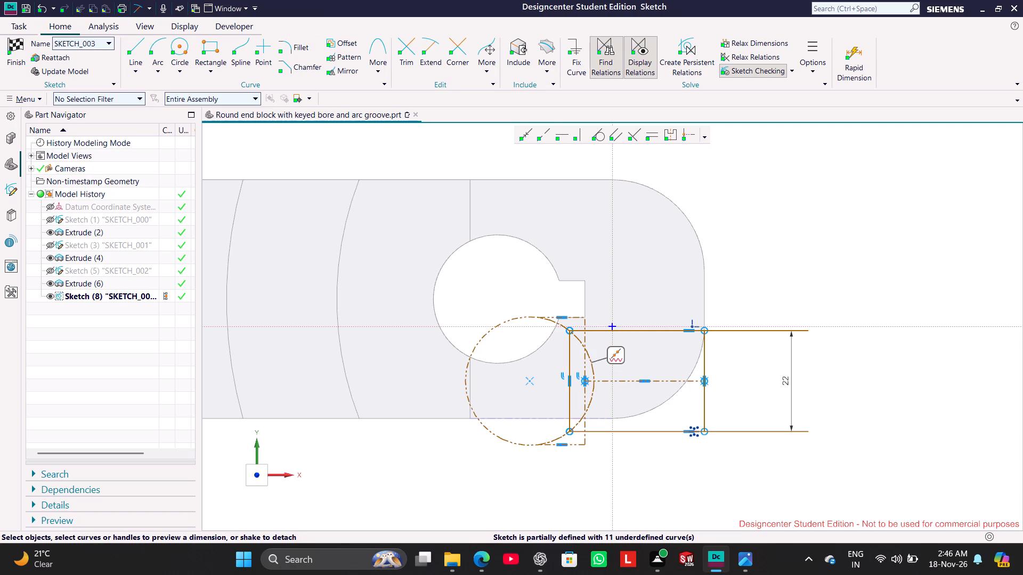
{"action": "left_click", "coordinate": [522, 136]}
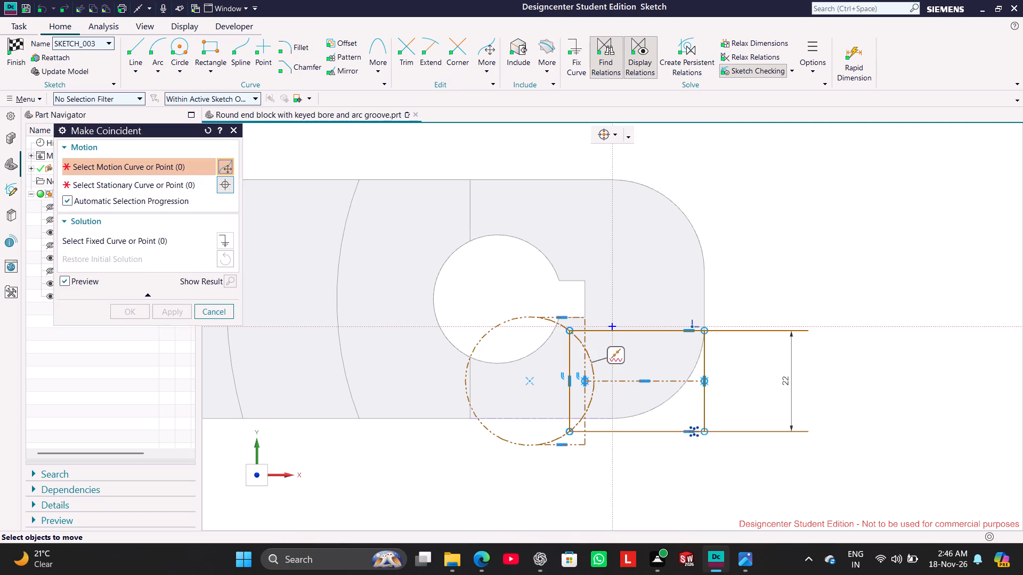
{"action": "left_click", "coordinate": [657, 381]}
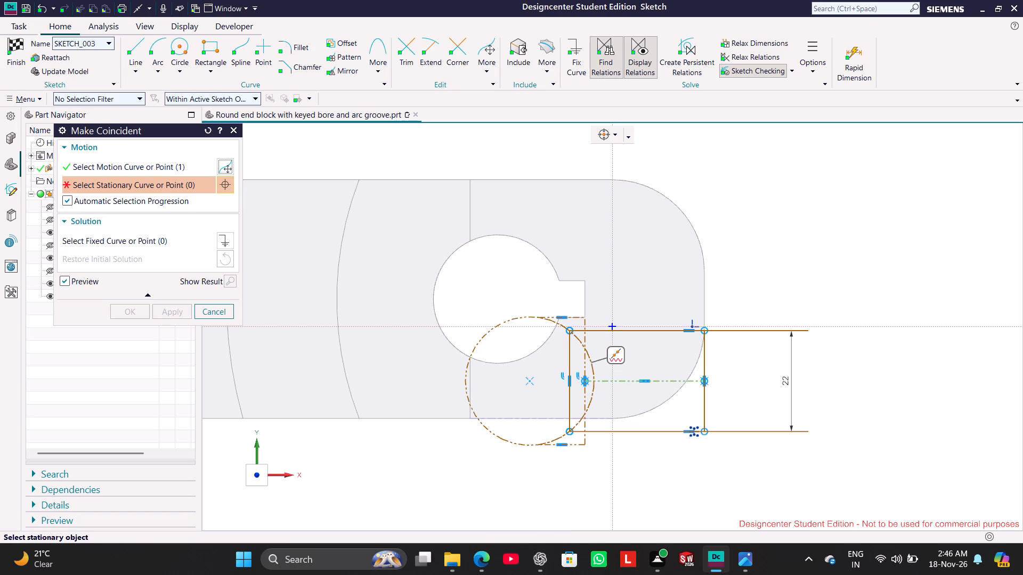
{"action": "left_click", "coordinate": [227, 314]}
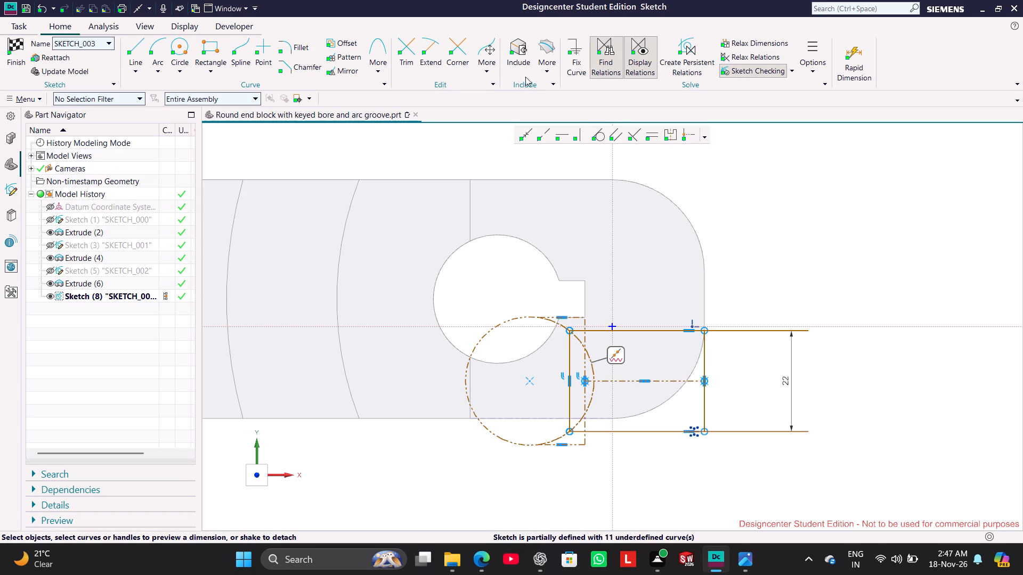
Include the block's straight end edge, the keyway's end edge and the midpoint of the block's end edge in the sketch.
{"action": "left_click", "coordinate": [518, 53]}
{"action": "left_click", "coordinate": [701, 297]}
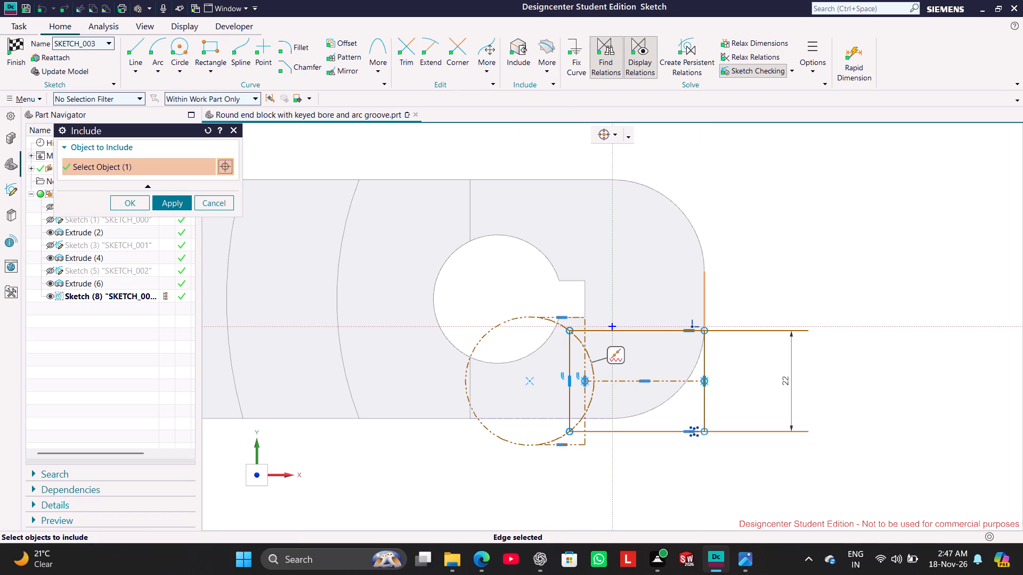
{"action": "left_click", "coordinate": [582, 301]}
{"action": "left_click", "coordinate": [182, 204]}
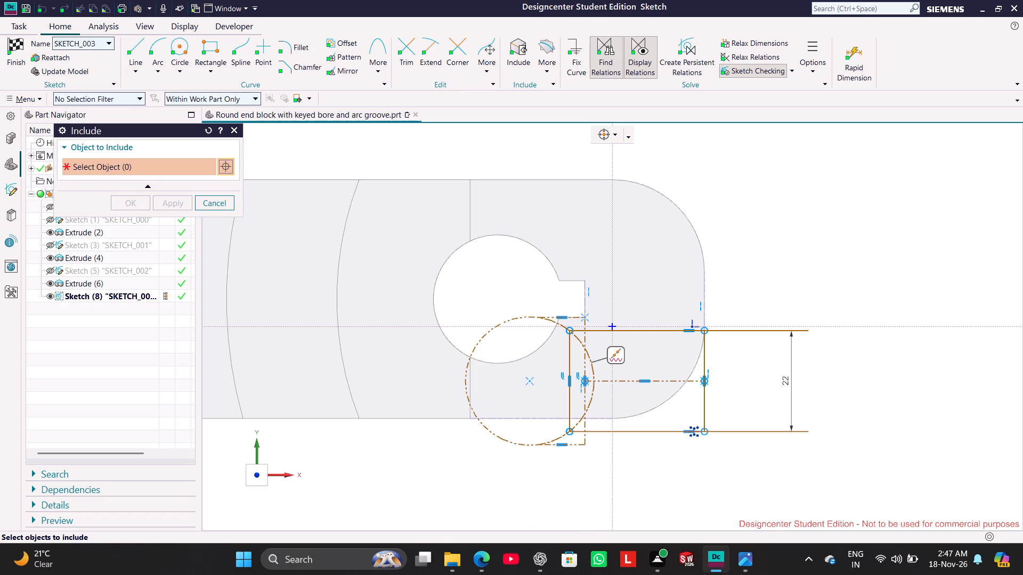
{"action": "left_click", "coordinate": [705, 299]}
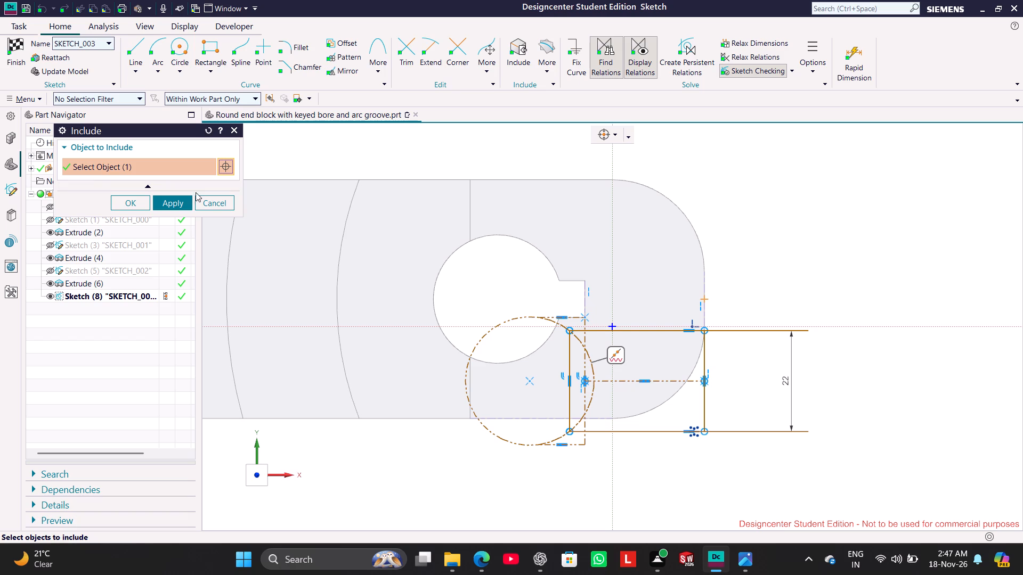
{"action": "left_click", "coordinate": [185, 202]}
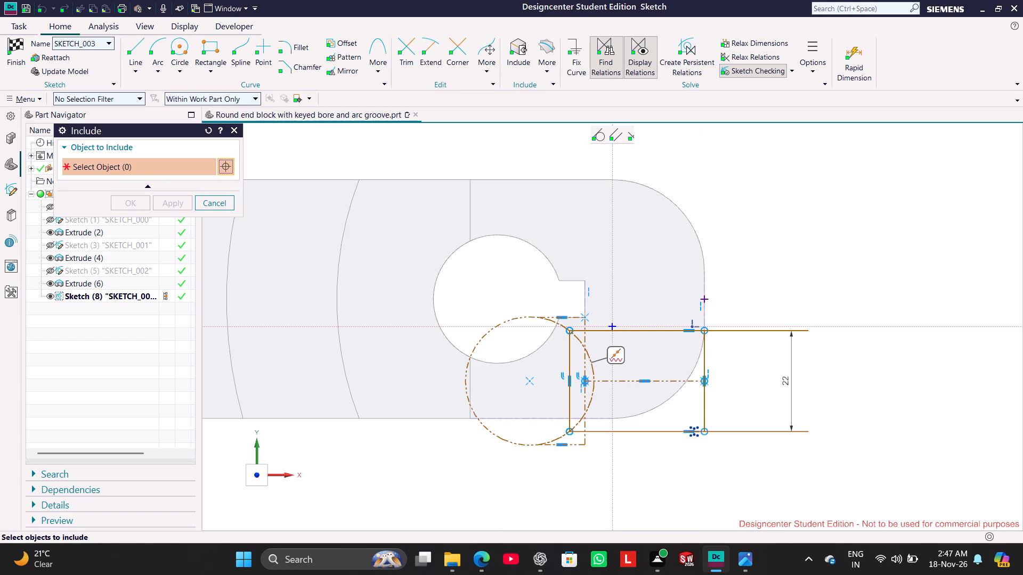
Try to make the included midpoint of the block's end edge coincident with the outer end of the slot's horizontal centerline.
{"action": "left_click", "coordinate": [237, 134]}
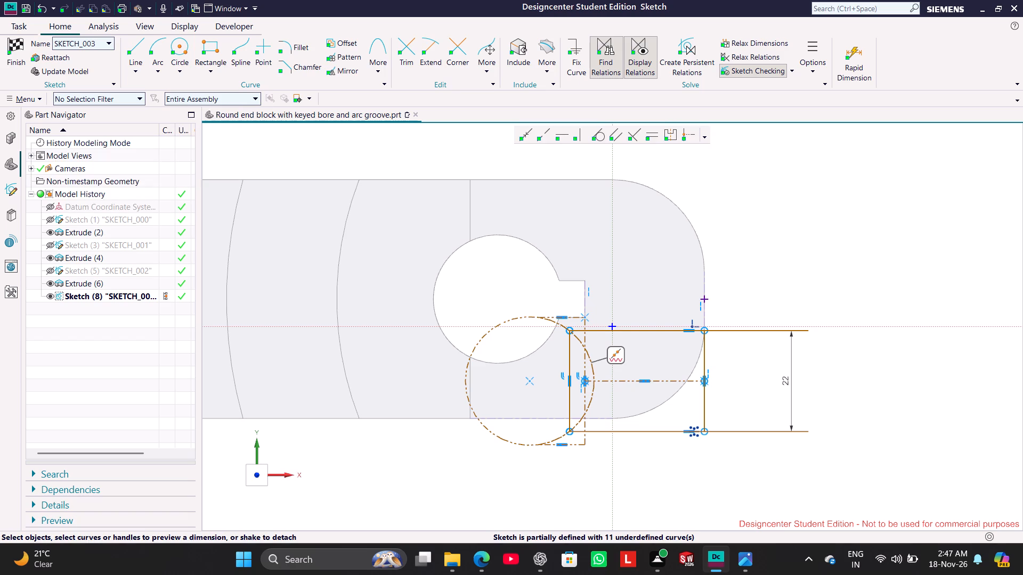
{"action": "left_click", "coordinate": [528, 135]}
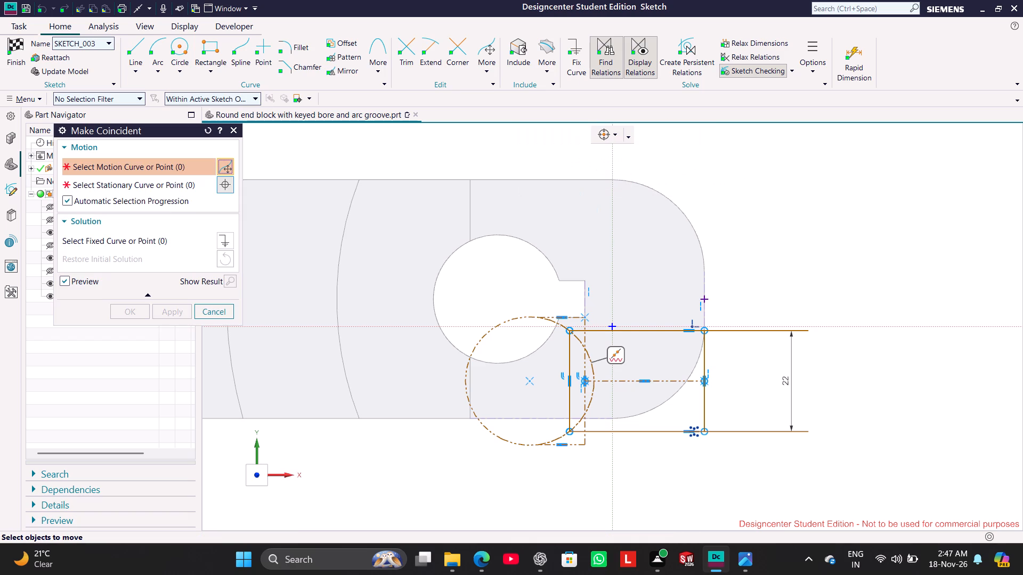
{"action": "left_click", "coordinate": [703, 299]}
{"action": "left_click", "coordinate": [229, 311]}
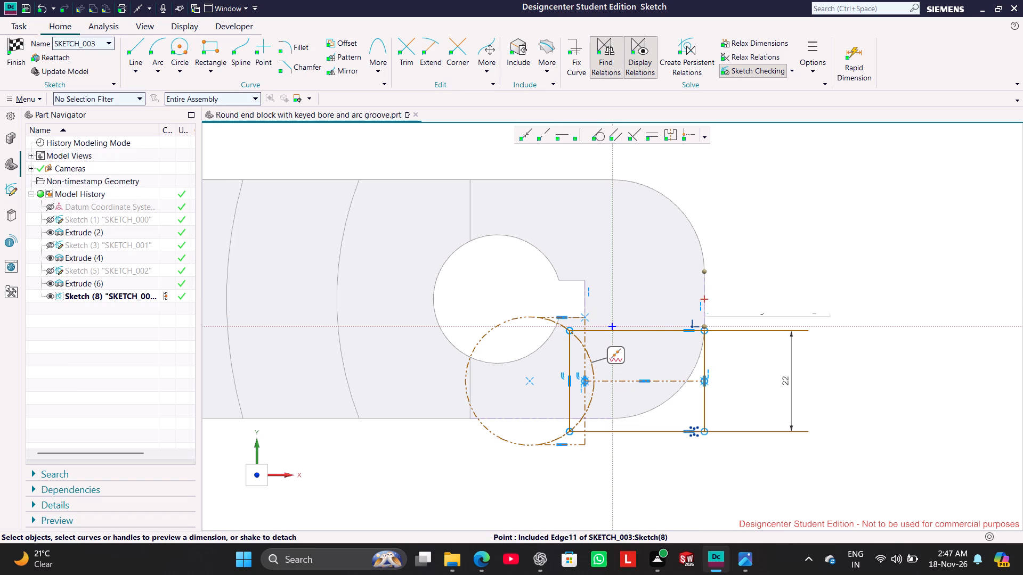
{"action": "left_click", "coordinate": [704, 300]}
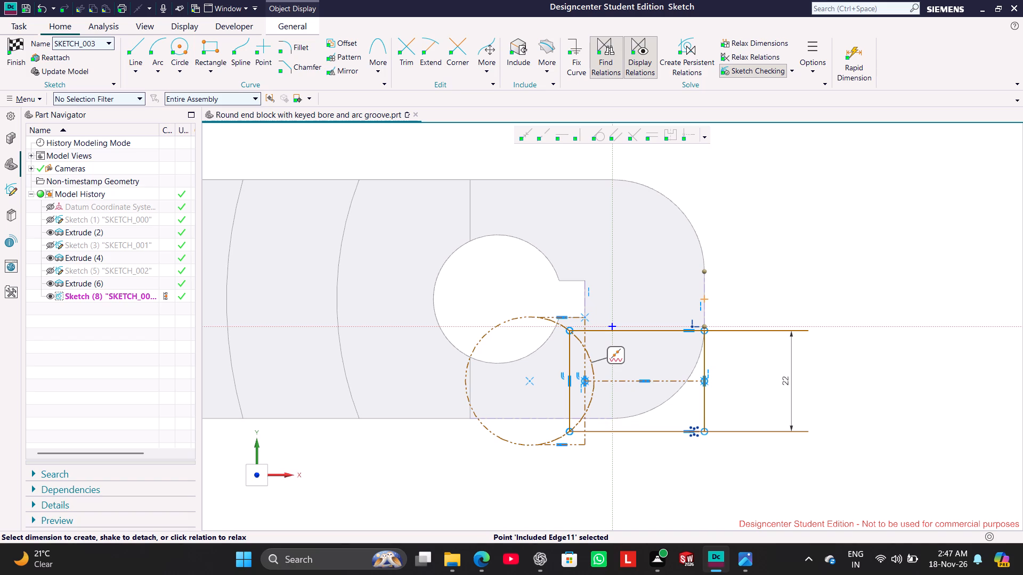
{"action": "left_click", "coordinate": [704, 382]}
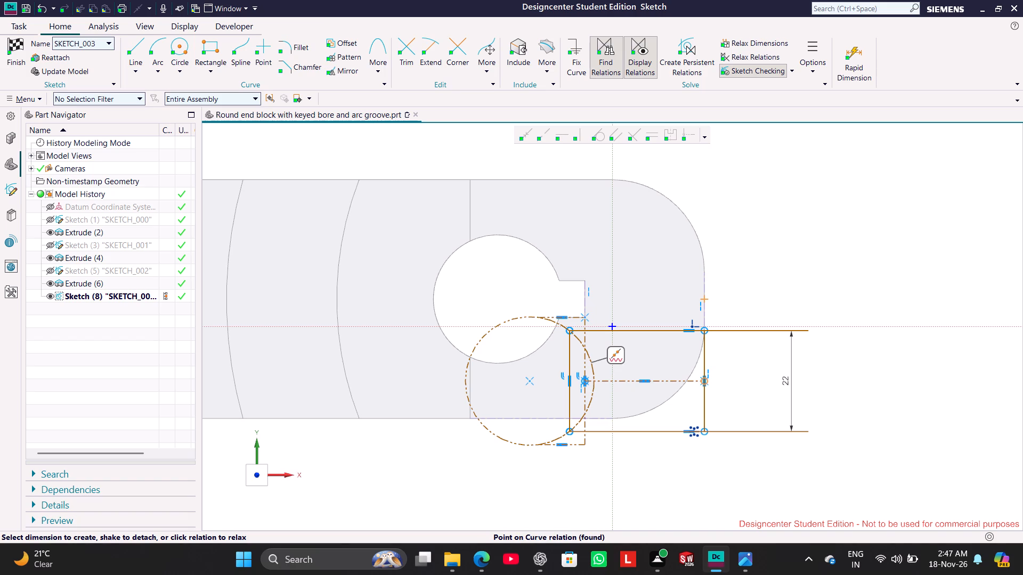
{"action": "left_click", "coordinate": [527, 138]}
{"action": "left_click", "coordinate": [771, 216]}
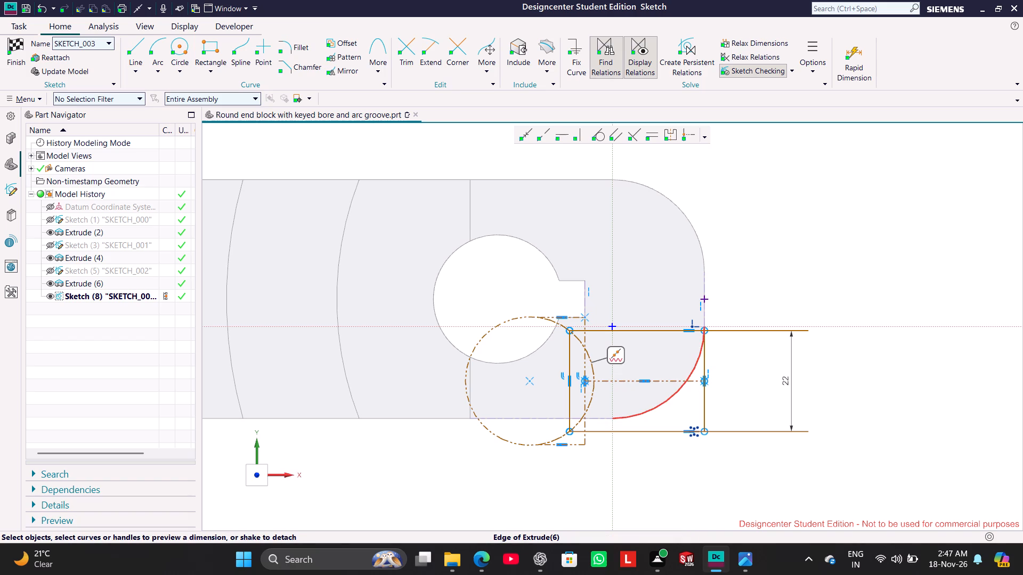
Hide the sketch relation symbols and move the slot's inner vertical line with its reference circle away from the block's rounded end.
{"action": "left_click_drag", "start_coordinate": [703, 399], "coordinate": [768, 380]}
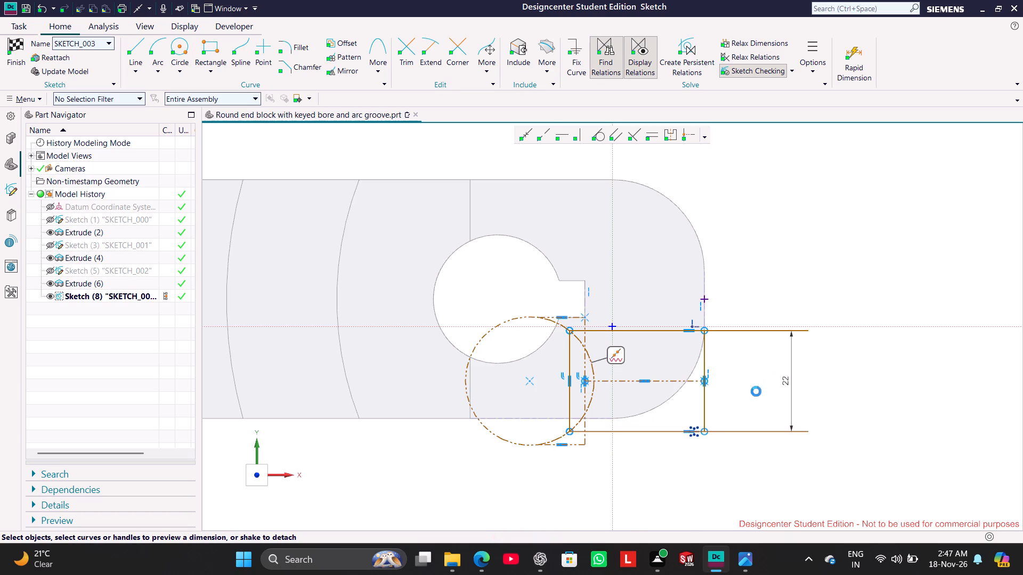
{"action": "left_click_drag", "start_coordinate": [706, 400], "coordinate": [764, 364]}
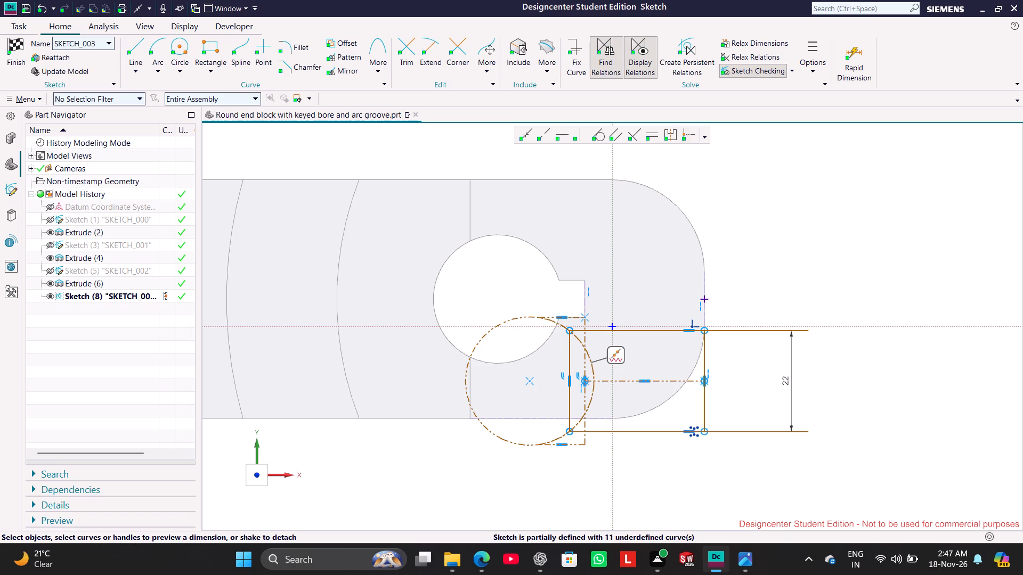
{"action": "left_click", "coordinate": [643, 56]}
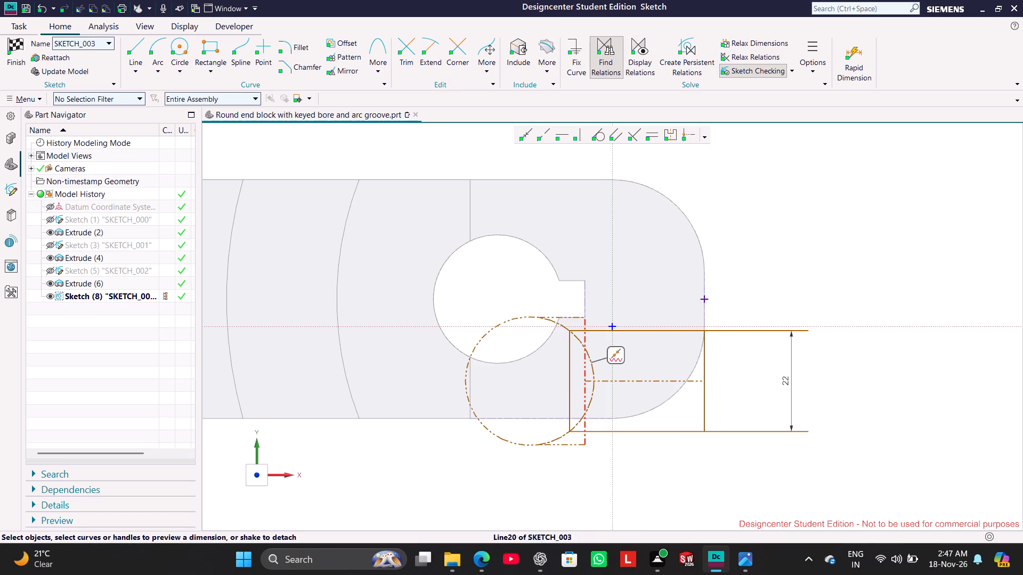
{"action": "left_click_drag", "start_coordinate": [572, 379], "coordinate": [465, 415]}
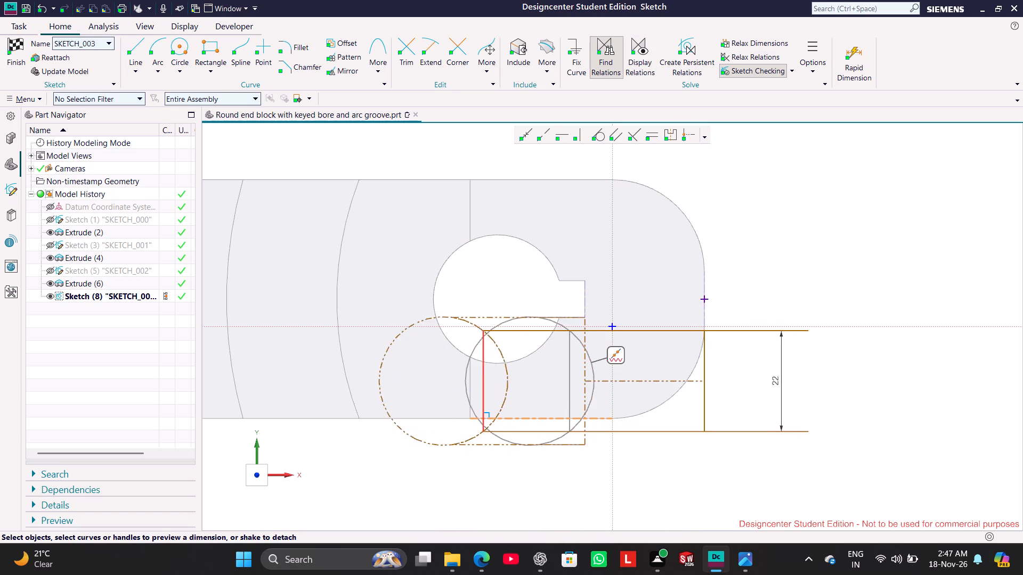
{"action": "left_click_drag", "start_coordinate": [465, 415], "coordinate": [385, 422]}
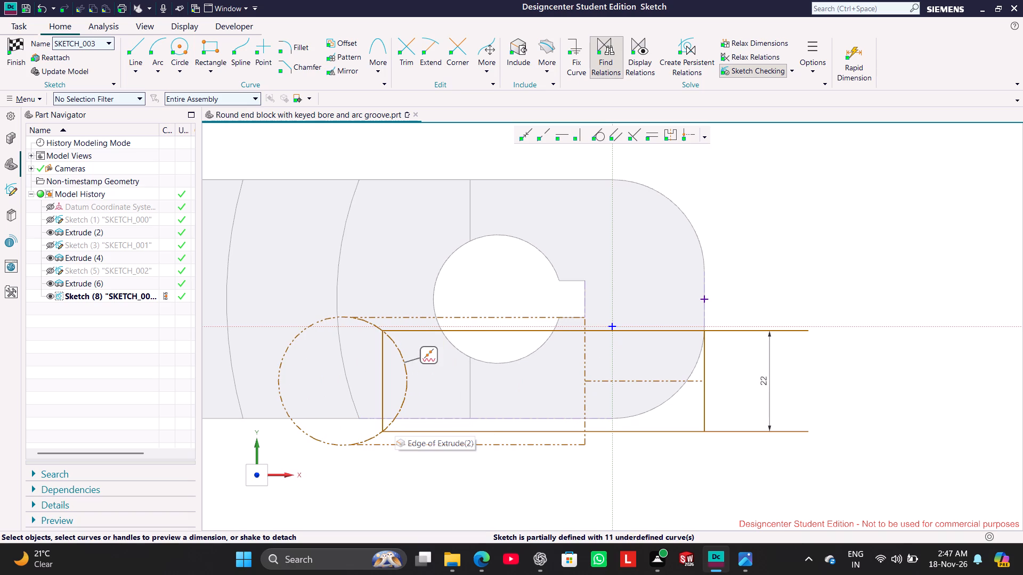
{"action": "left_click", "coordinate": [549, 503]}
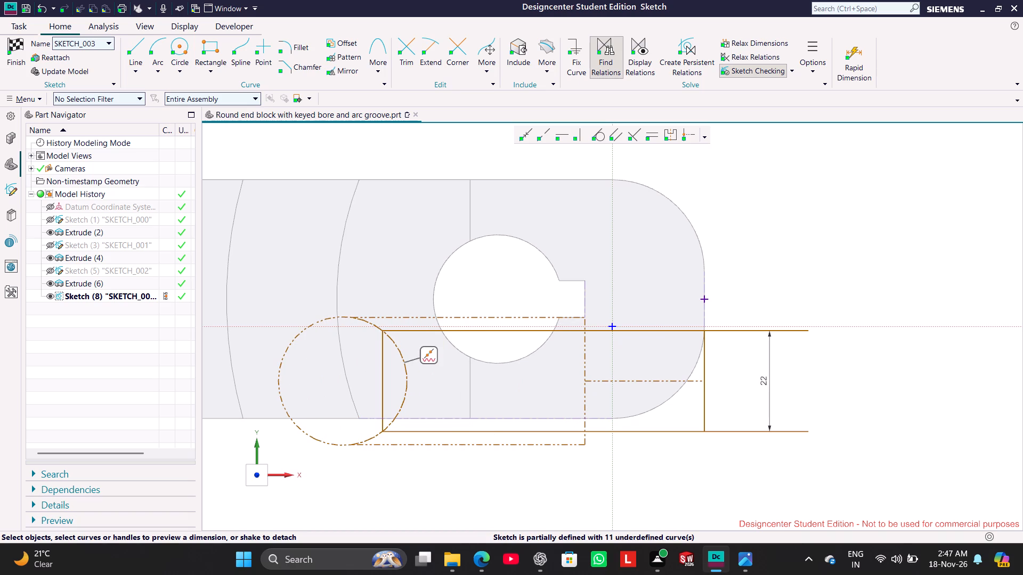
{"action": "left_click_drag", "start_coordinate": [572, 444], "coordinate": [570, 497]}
Make the reference circle at the slot's inner end coincident with the bore's circular edge.
{"action": "left_click", "coordinate": [402, 408]}
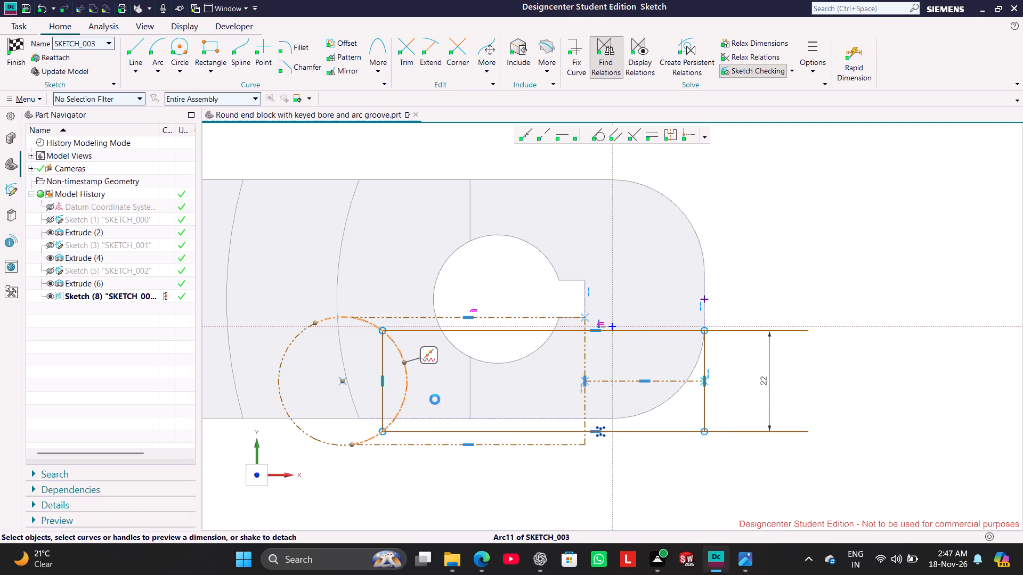
{"action": "left_click", "coordinate": [548, 340]}
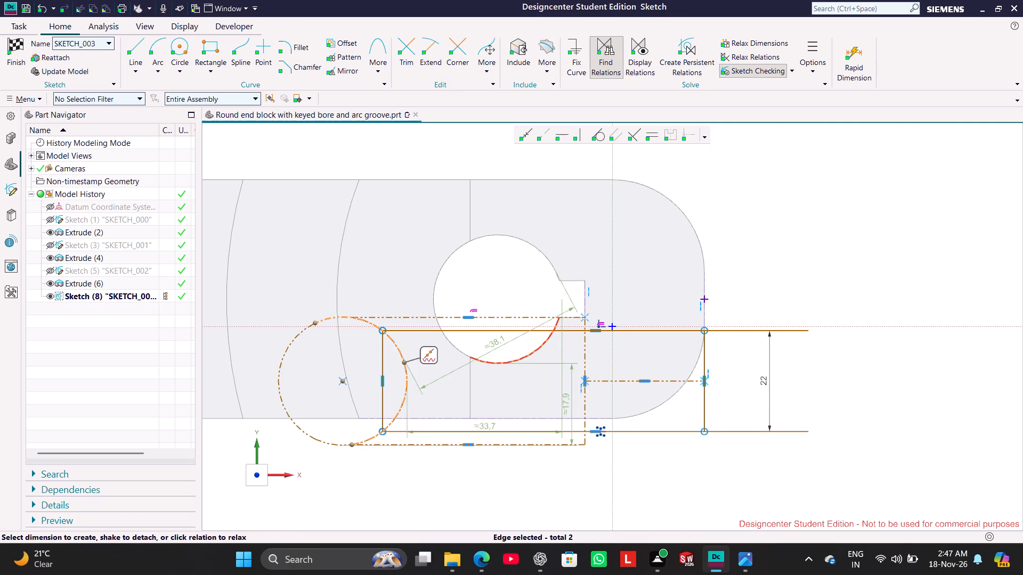
{"action": "left_click", "coordinate": [707, 137]}
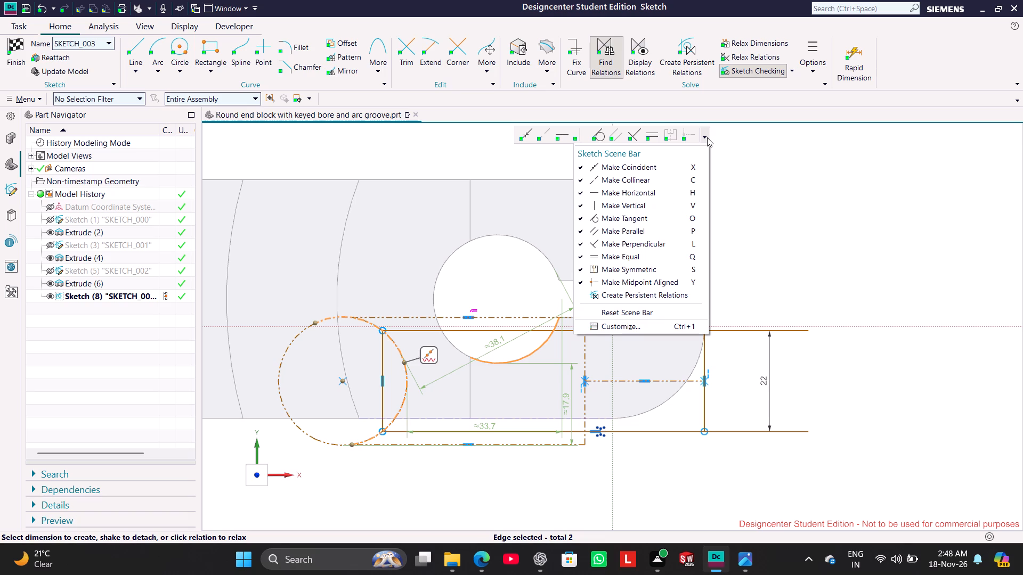
{"action": "left_click", "coordinate": [675, 169]}
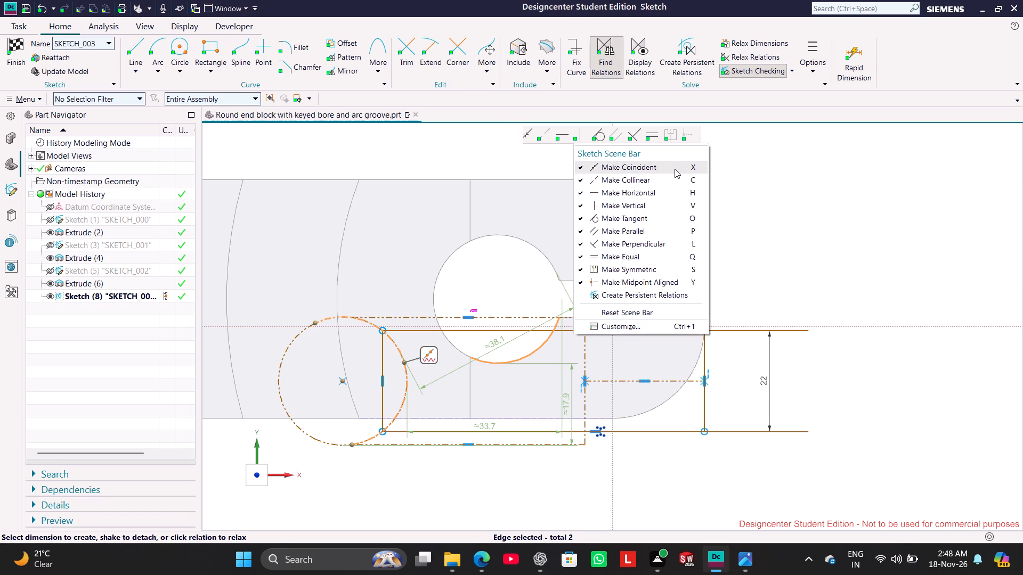
{"action": "left_click", "coordinate": [675, 169]}
{"action": "left_click", "coordinate": [768, 187]}
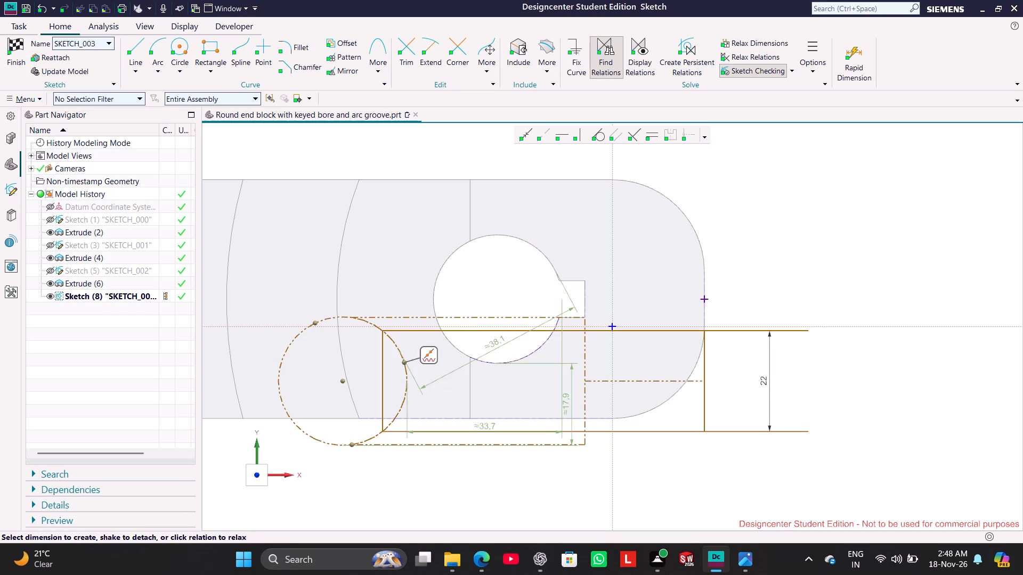
{"action": "left_click", "coordinate": [395, 348]}
{"action": "left_click", "coordinate": [548, 340]}
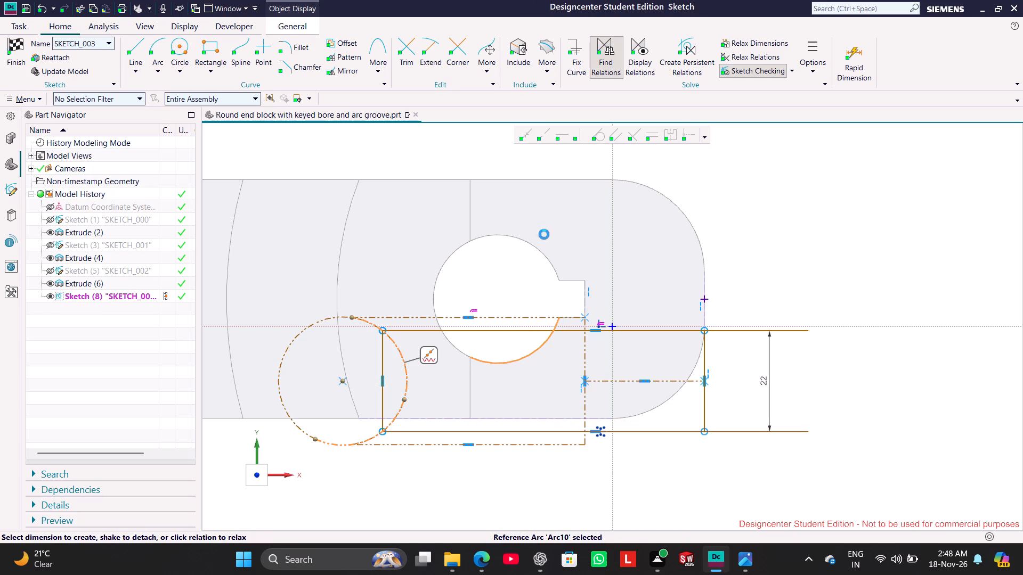
{"action": "left_click", "coordinate": [525, 136]}
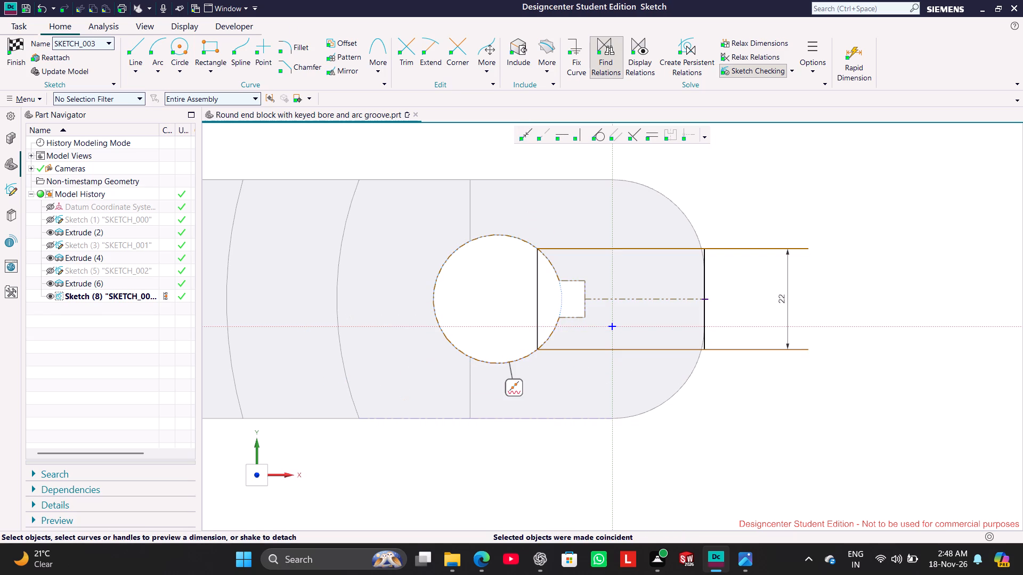
{"action": "left_click", "coordinate": [803, 192]}
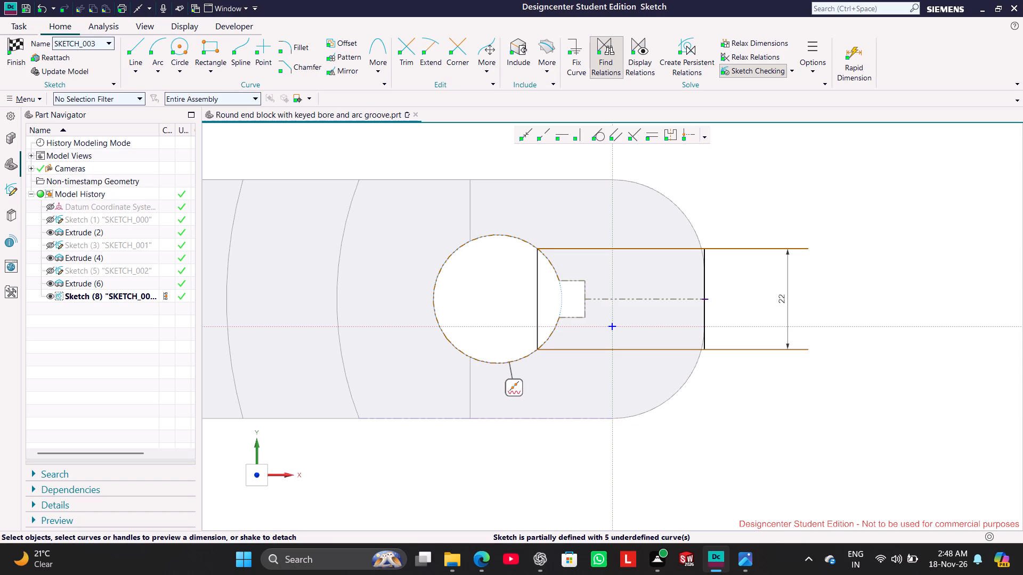
{"action": "left_click_drag", "start_coordinate": [671, 348], "coordinate": [670, 382]}
{"action": "left_click", "coordinate": [791, 392]}
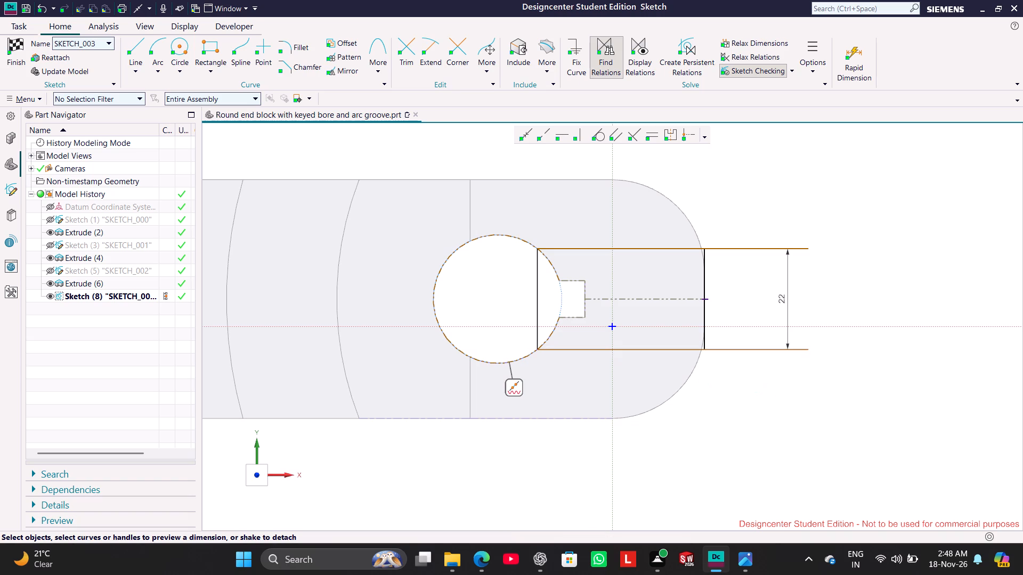
Trim the ends of both horizontal slot lines that extend beyond the vertical line at the block's rounded end.
{"action": "left_click", "coordinate": [409, 63]}
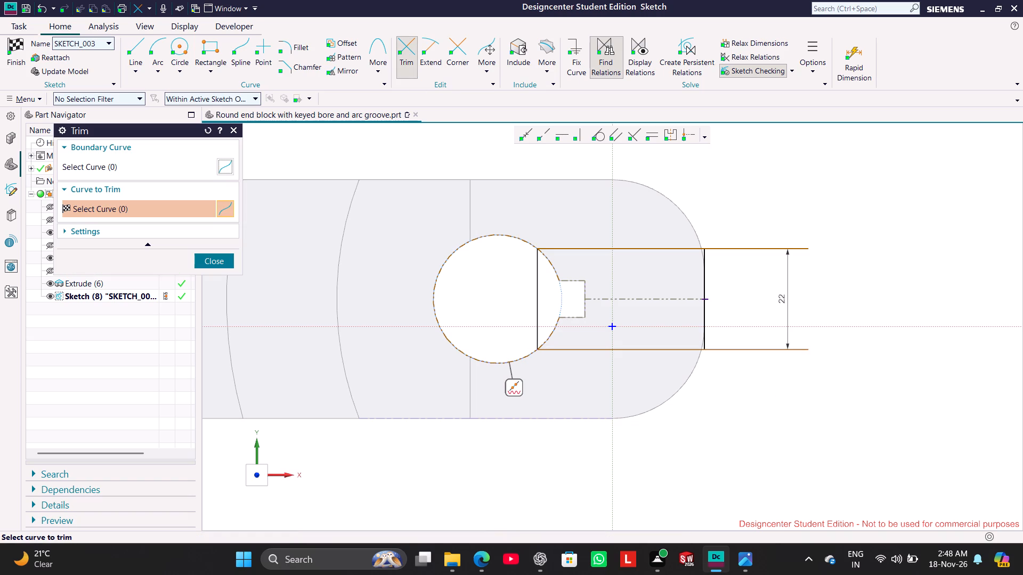
{"action": "left_click_drag", "start_coordinate": [752, 298], "coordinate": [748, 225]}
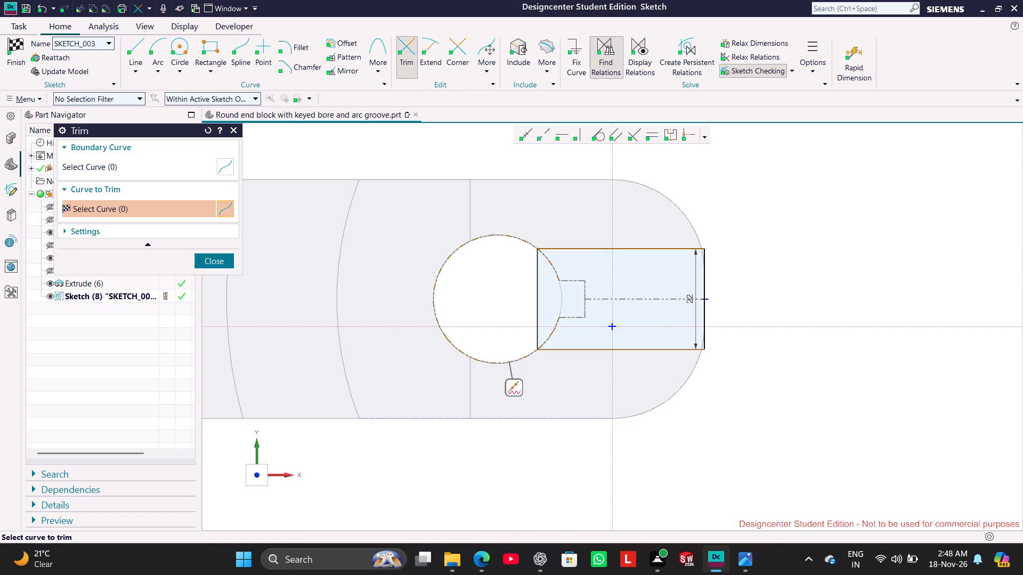
{"action": "left_click", "coordinate": [209, 267]}
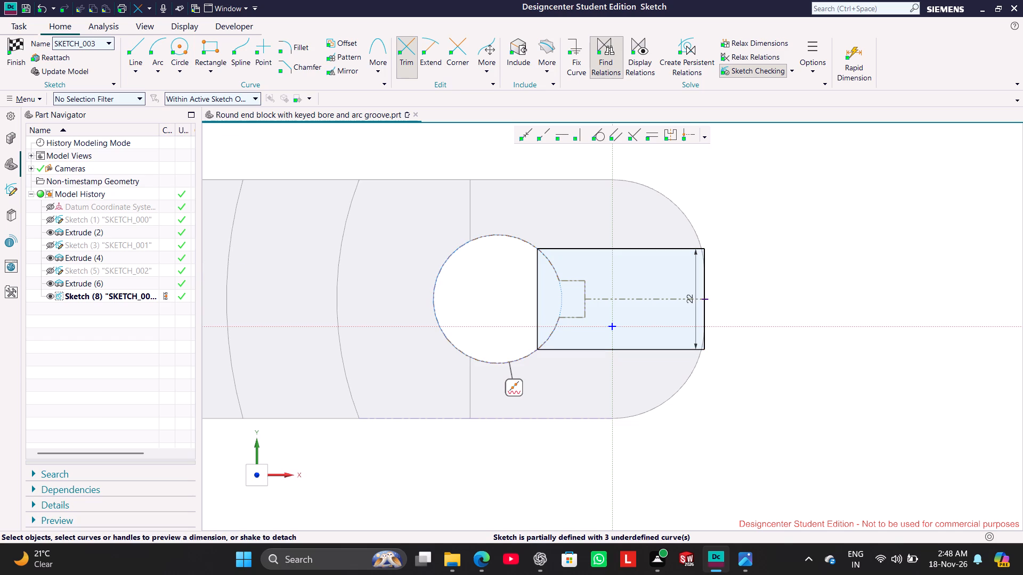
Move the slot's 22 mm width dimension outside the block, beyond its rounded end.
{"action": "left_click_drag", "start_coordinate": [688, 299], "coordinate": [765, 293]}
{"action": "left_click_drag", "start_coordinate": [696, 317], "coordinate": [761, 316]}
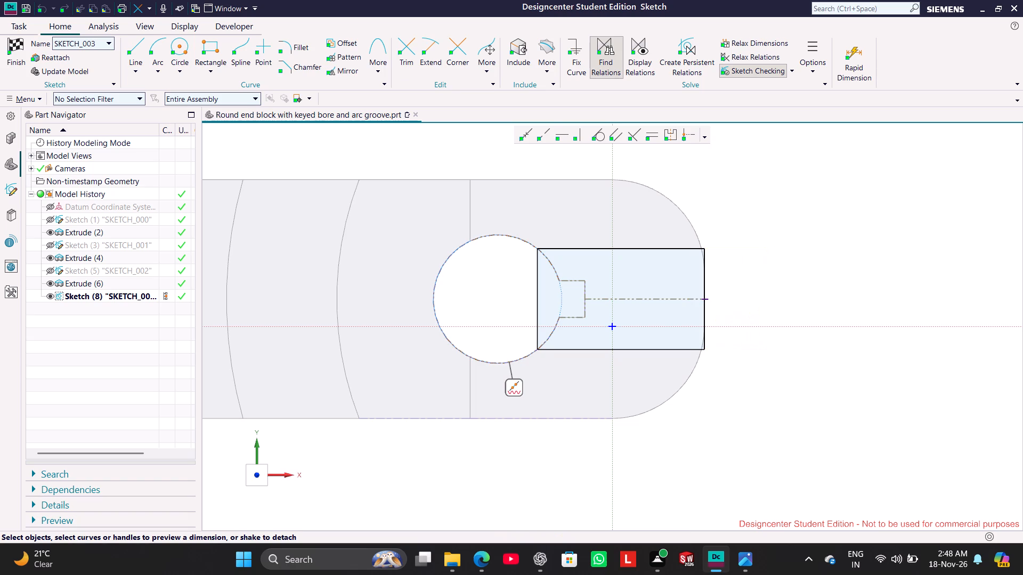
{"action": "left_click", "coordinate": [737, 402]}
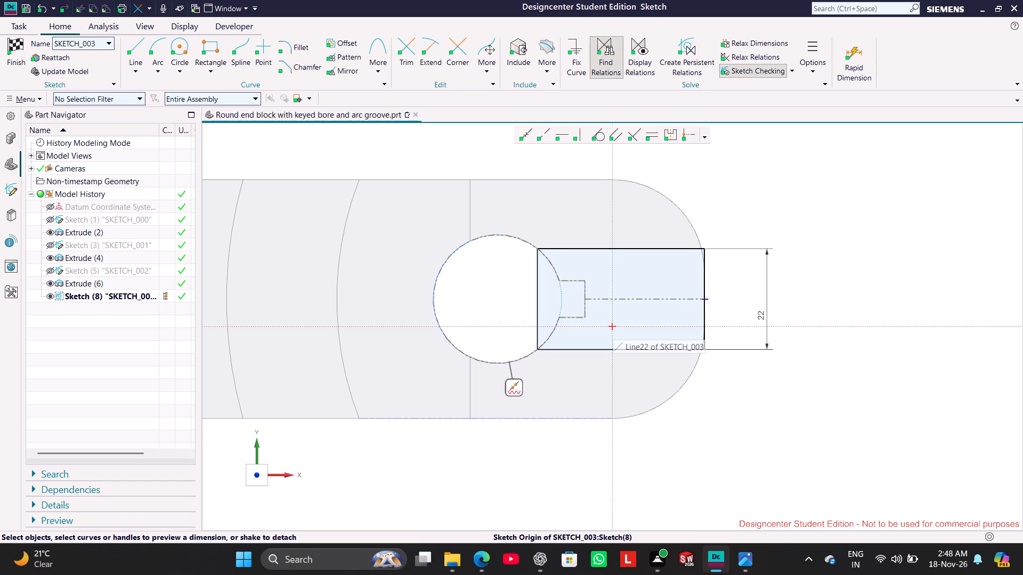
Show the relation symbols on the slot sketch.
{"action": "left_click_drag", "start_coordinate": [521, 391], "coordinate": [418, 364]}
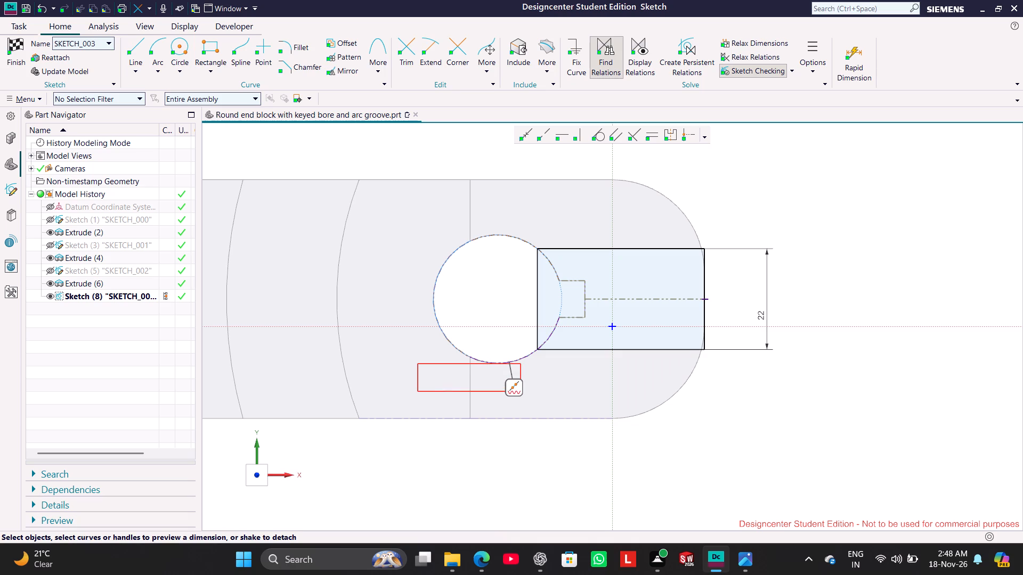
{"action": "left_click", "coordinate": [749, 446]}
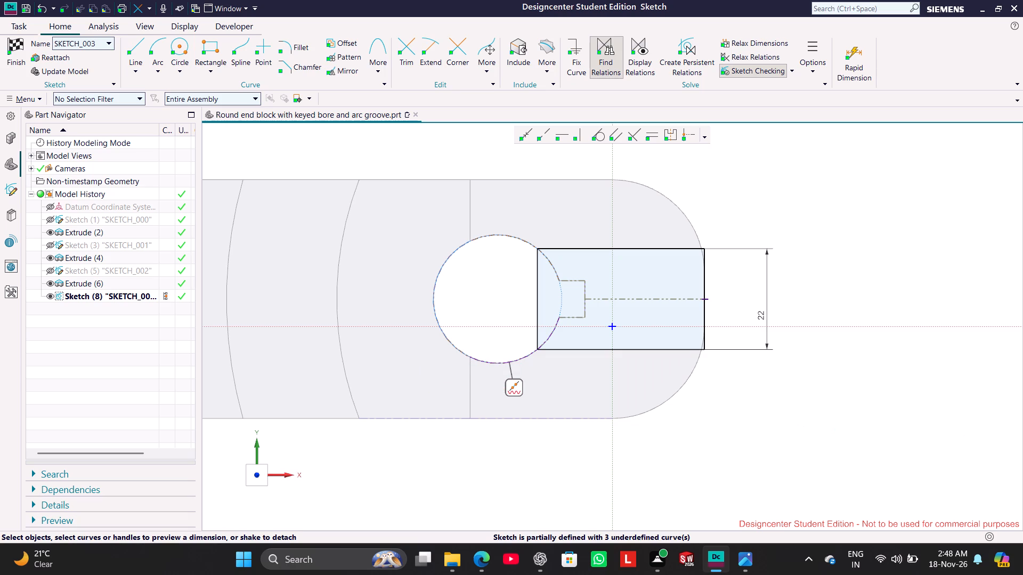
{"action": "left_click", "coordinate": [645, 59]}
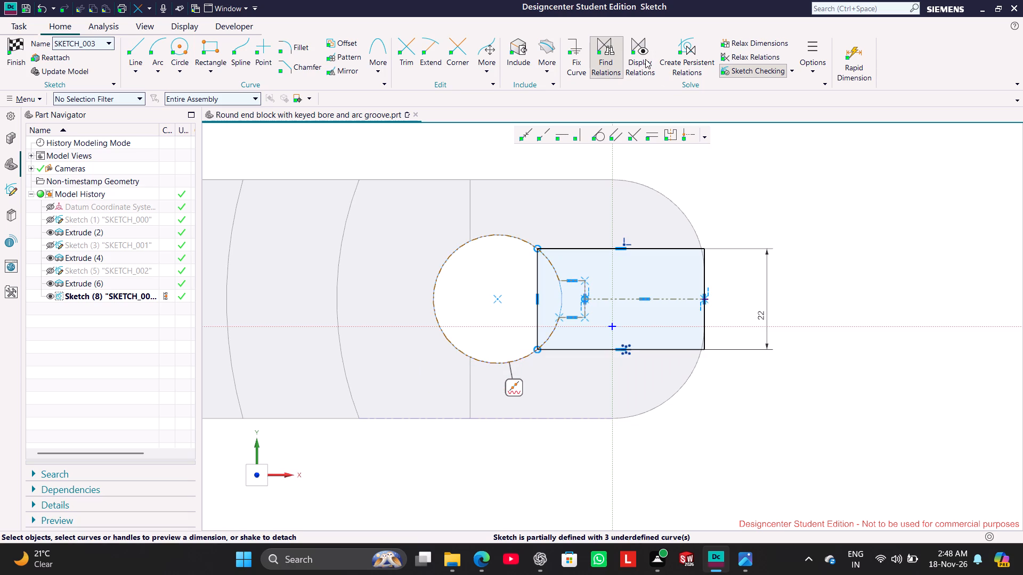
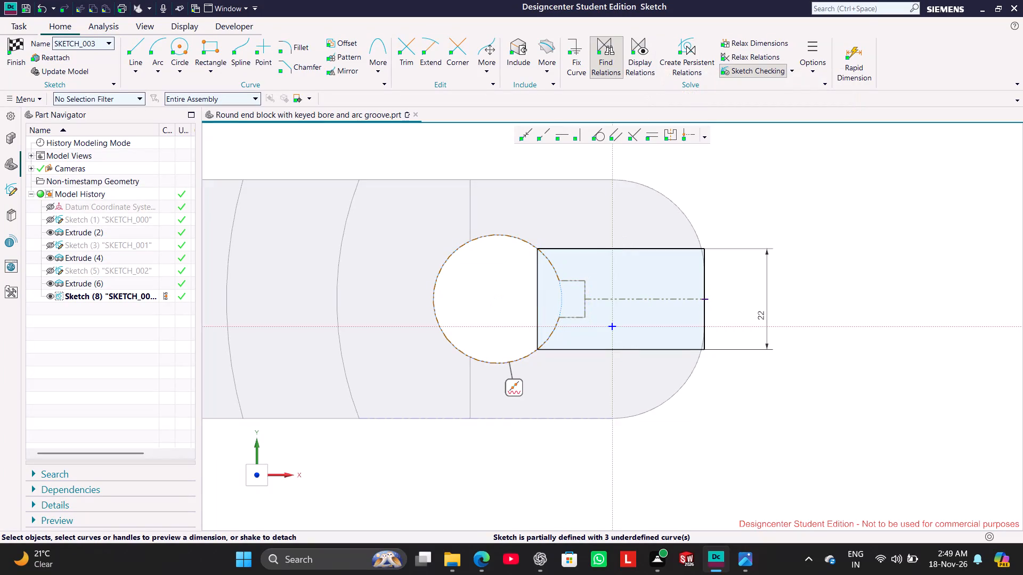
Trim away the parts of the bore reference circle that lie outside the slot rectangle, and finish the sketch.
{"action": "scroll", "coordinate": [623, 350], "scroll_direction": "up", "scroll_amount": 2}
{"action": "scroll", "coordinate": [661, 294], "scroll_direction": "up", "scroll_amount": 1}
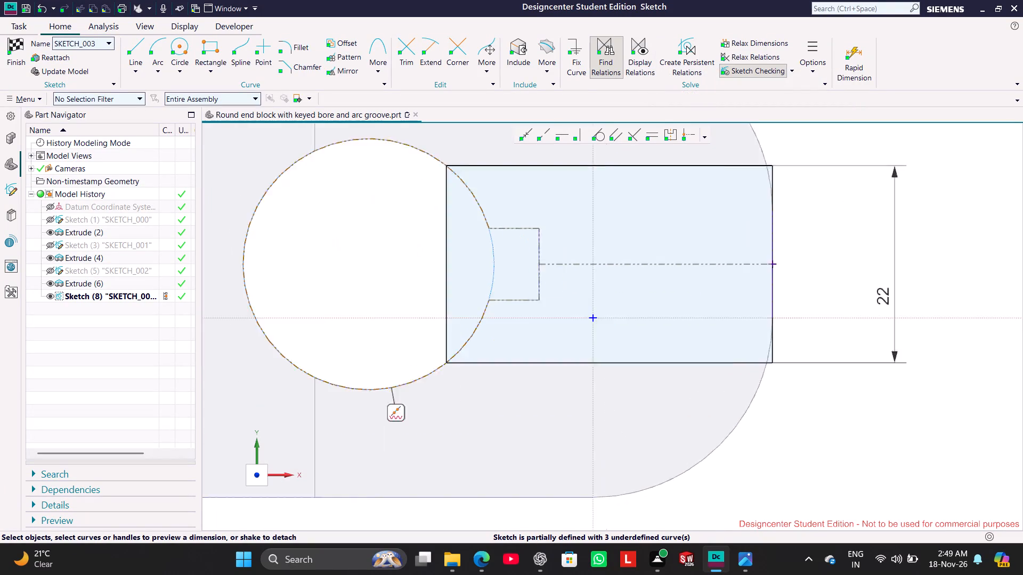
{"action": "scroll", "coordinate": [661, 294], "scroll_direction": "up", "scroll_amount": 1}
{"action": "scroll", "coordinate": [546, 200], "scroll_direction": "down", "scroll_amount": 2}
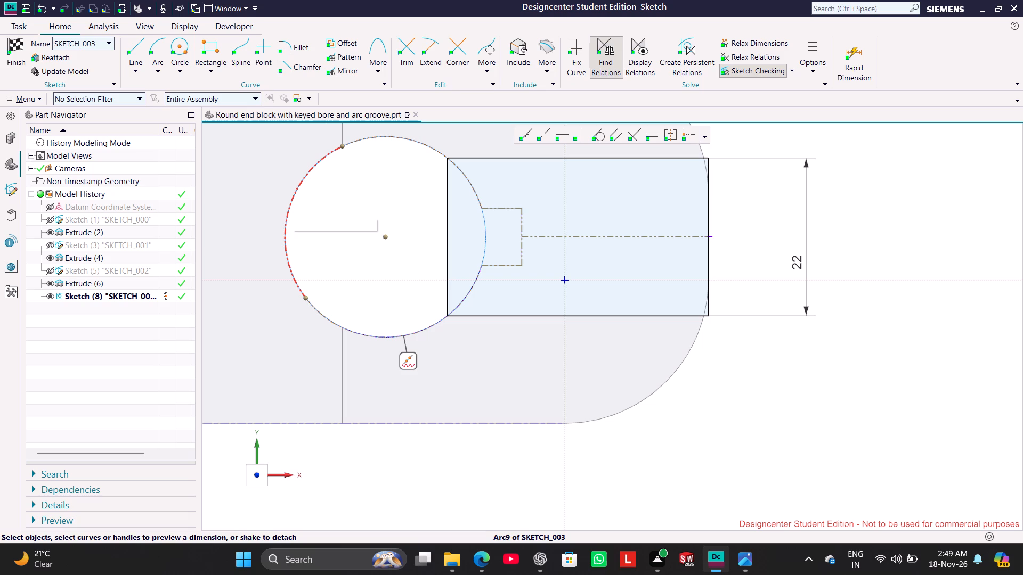
{"action": "left_click", "coordinate": [299, 186]}
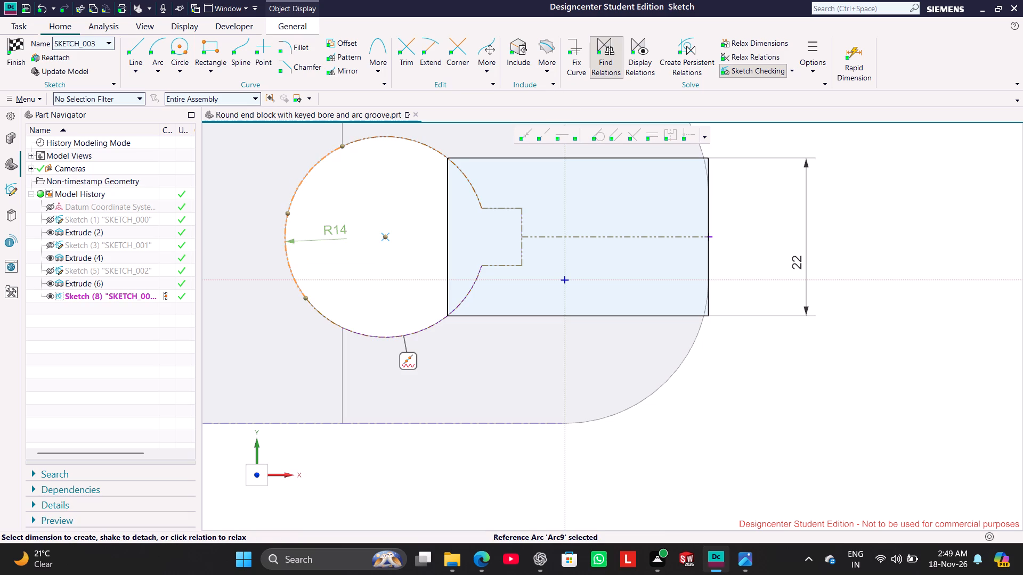
{"action": "left_click", "coordinate": [407, 55]}
{"action": "left_click_drag", "start_coordinate": [351, 362], "coordinate": [369, 311]}
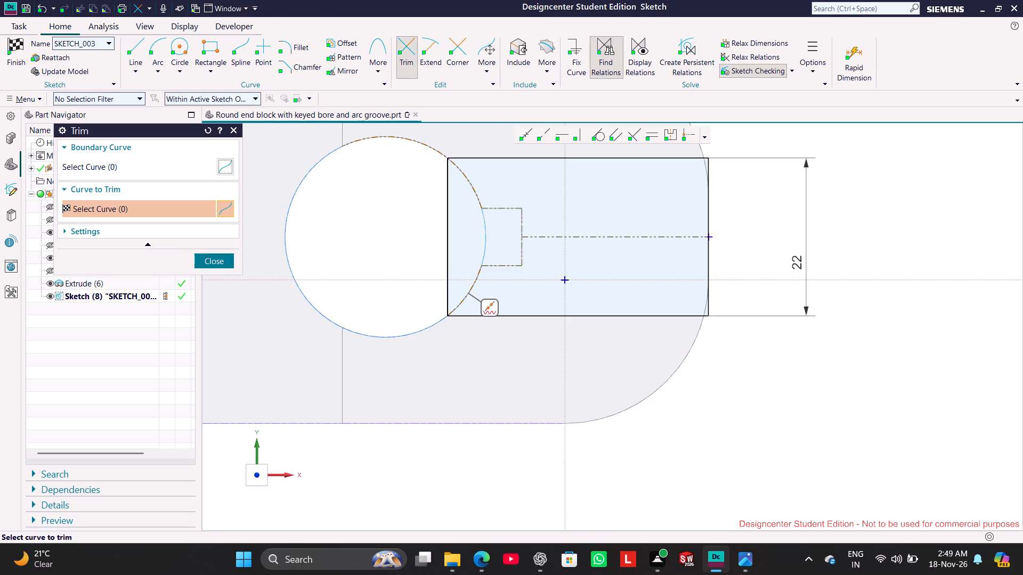
{"action": "left_click_drag", "start_coordinate": [384, 186], "coordinate": [434, 145]}
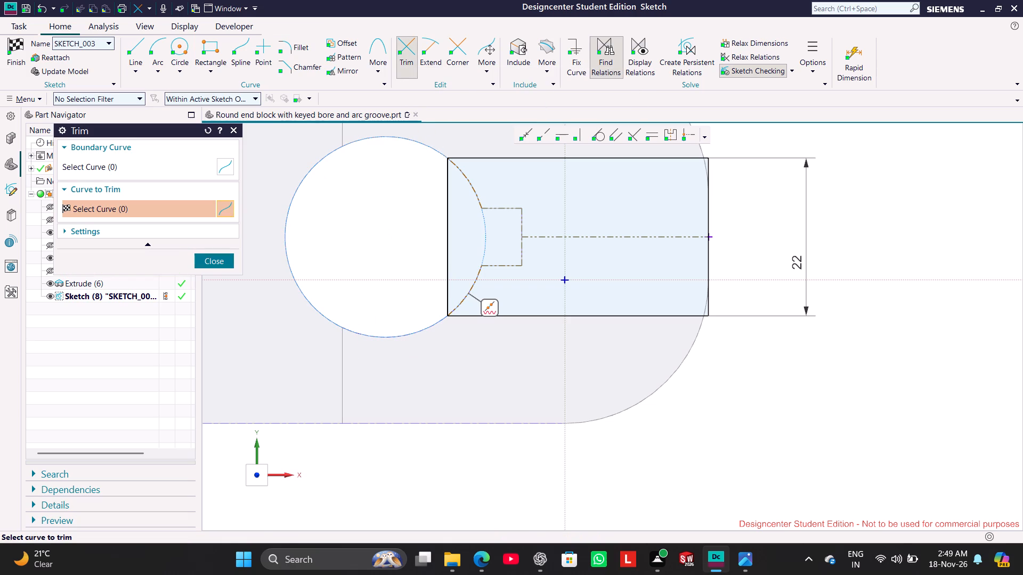
{"action": "left_click", "coordinate": [227, 263]}
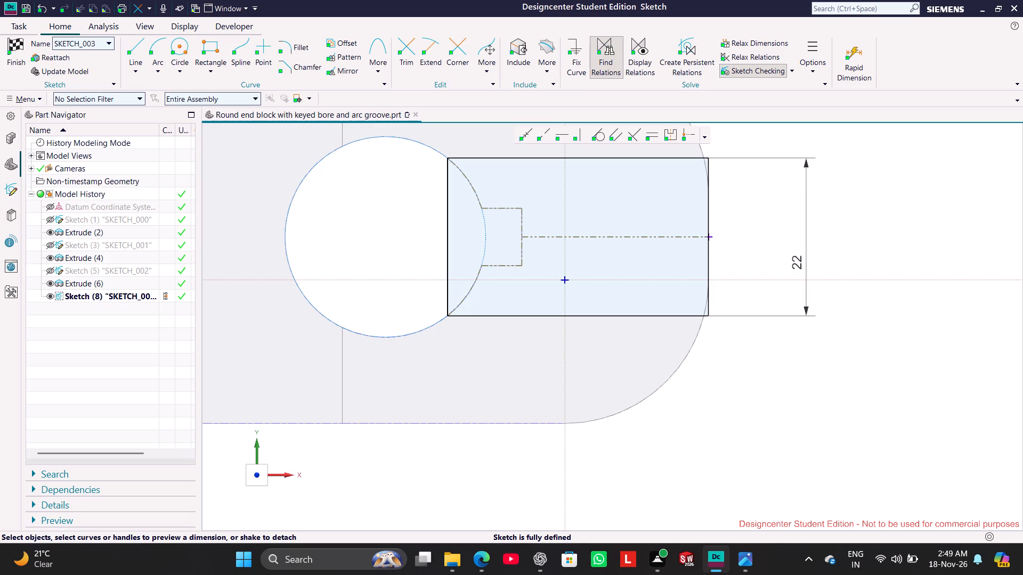
{"action": "left_click", "coordinate": [22, 56]}
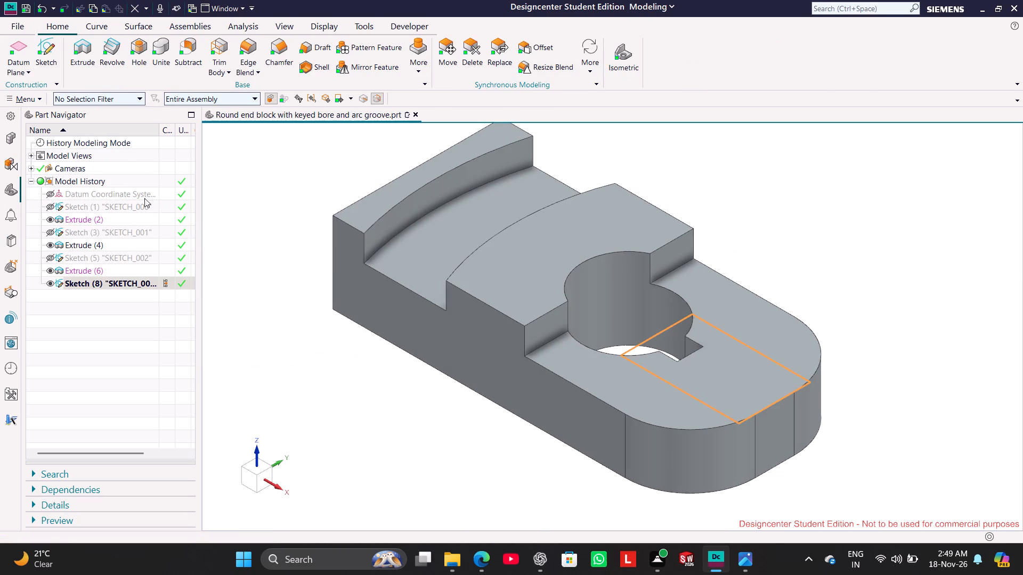
Extrude the slot sketch in the reversed direction from start 7 mm to end 0 mm, cutting the slot into the block's rounded end.
{"action": "right_click", "coordinate": [139, 285]}
{"action": "left_click", "coordinate": [180, 307]}
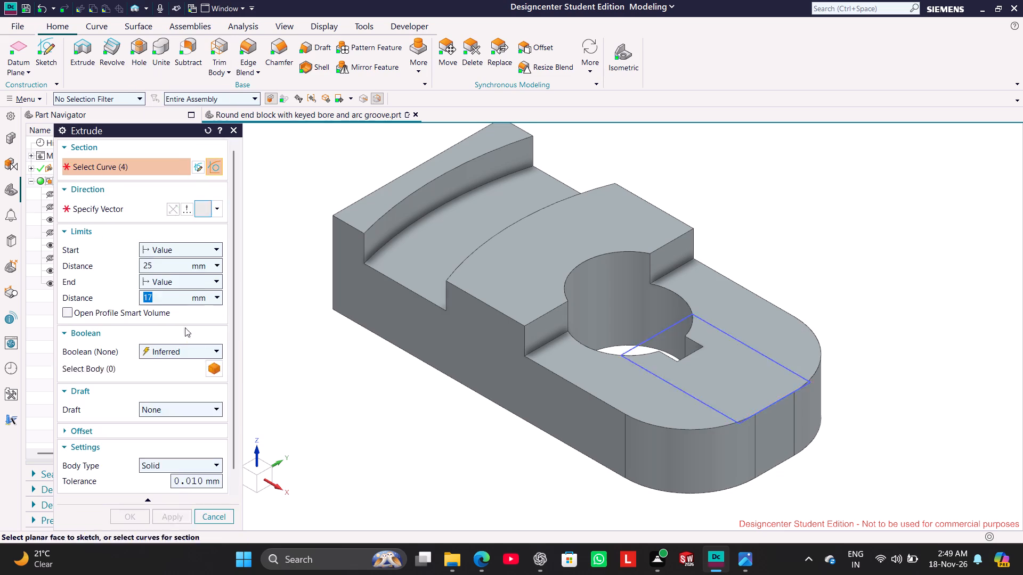
{"action": "left_click", "coordinate": [739, 558]}
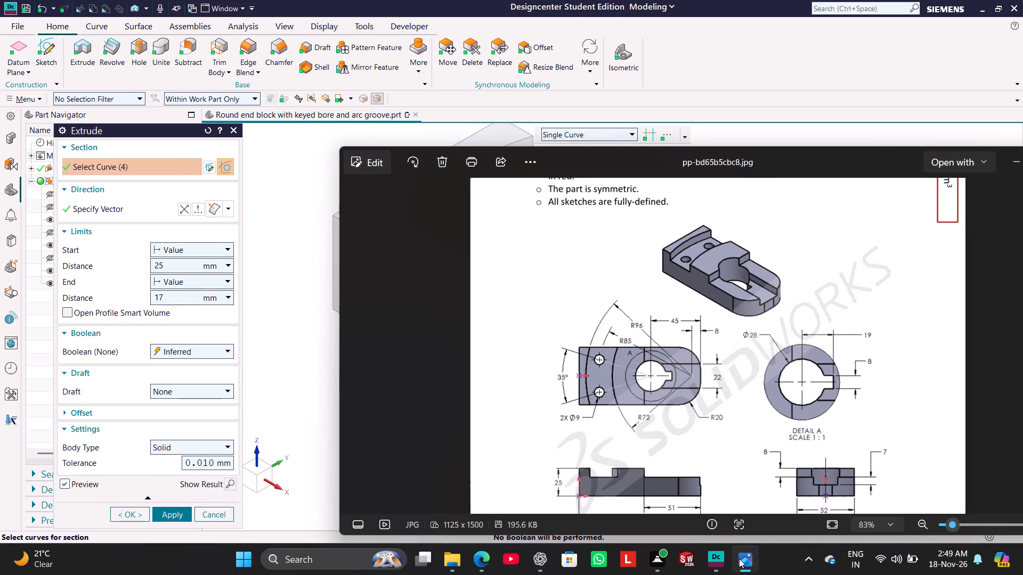
{"action": "left_click", "coordinate": [739, 558]}
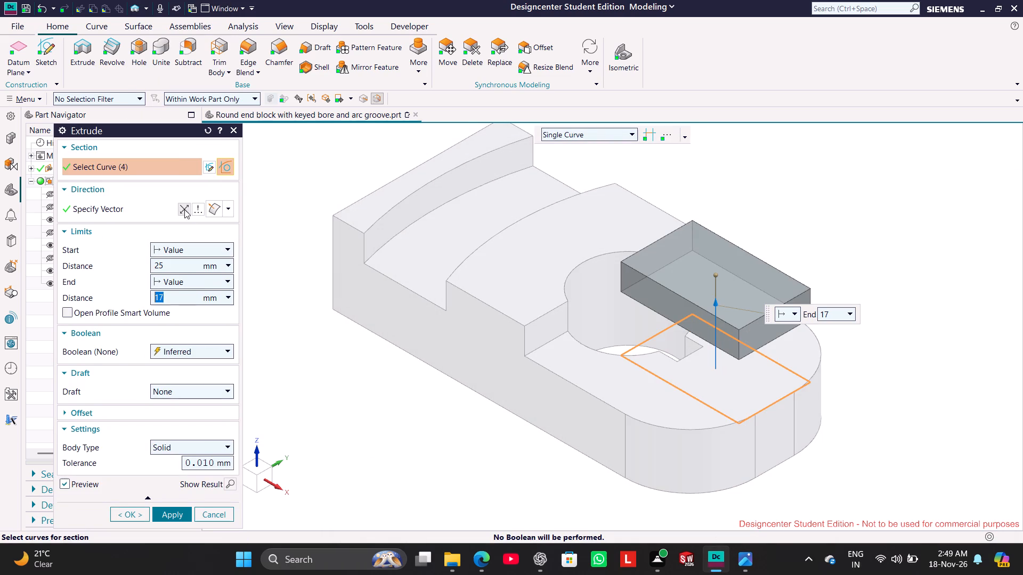
{"action": "left_click", "coordinate": [185, 209]}
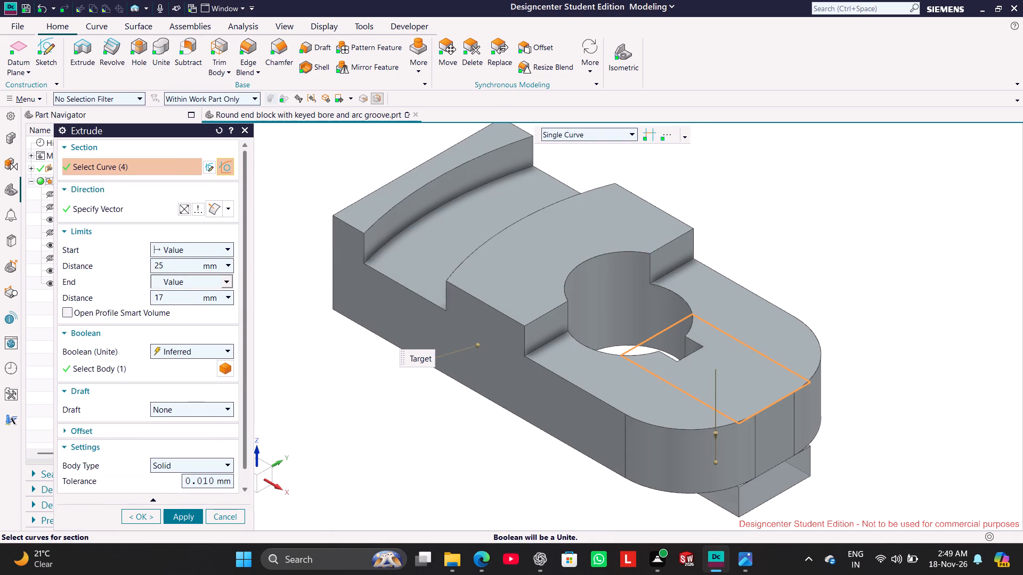
{"action": "double_click", "coordinate": [182, 266]}
{"action": "key", "text": "7"}
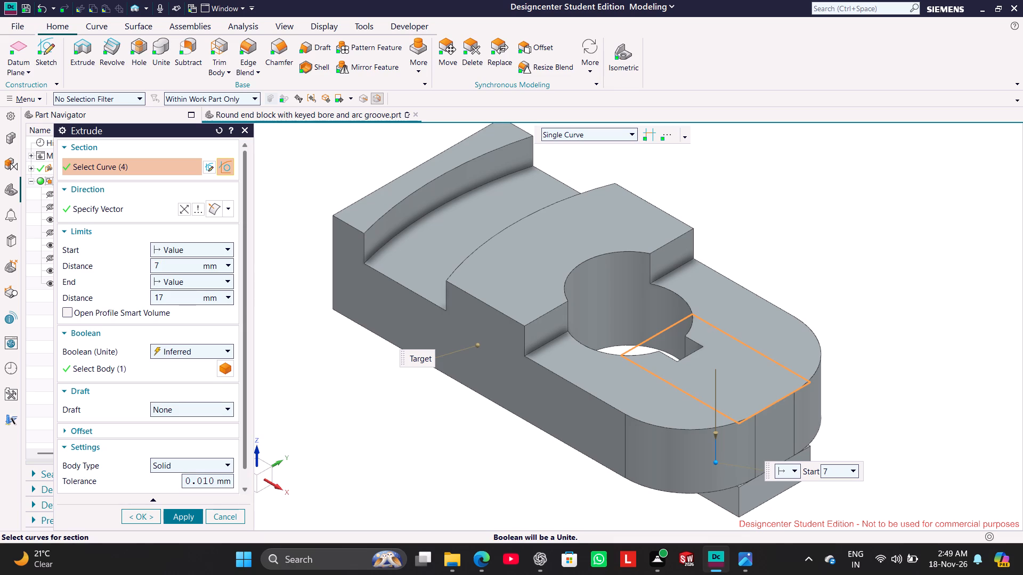
{"action": "key", "text": "Return"}
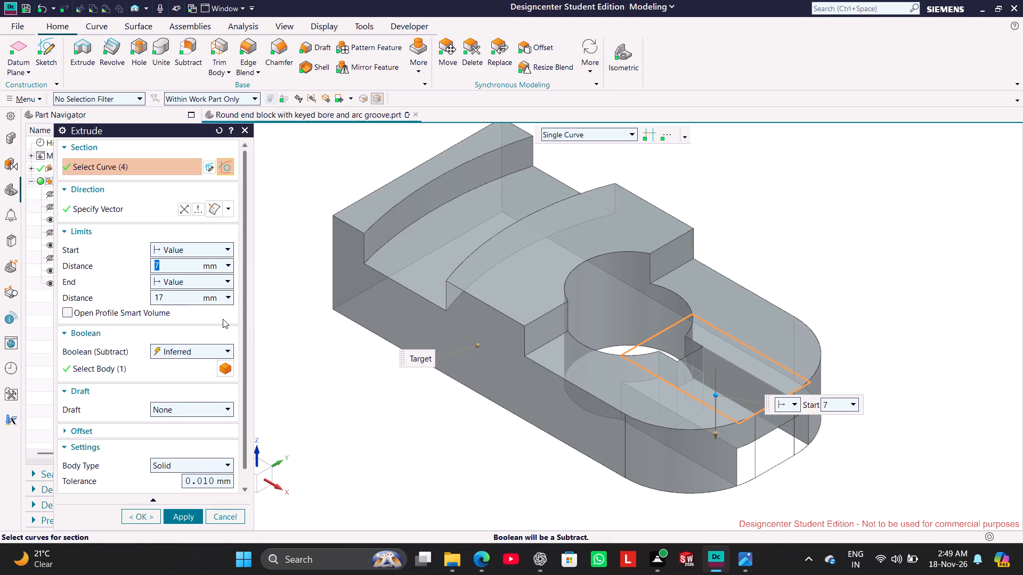
{"action": "double_click", "coordinate": [191, 303]}
{"action": "key", "text": "0"}
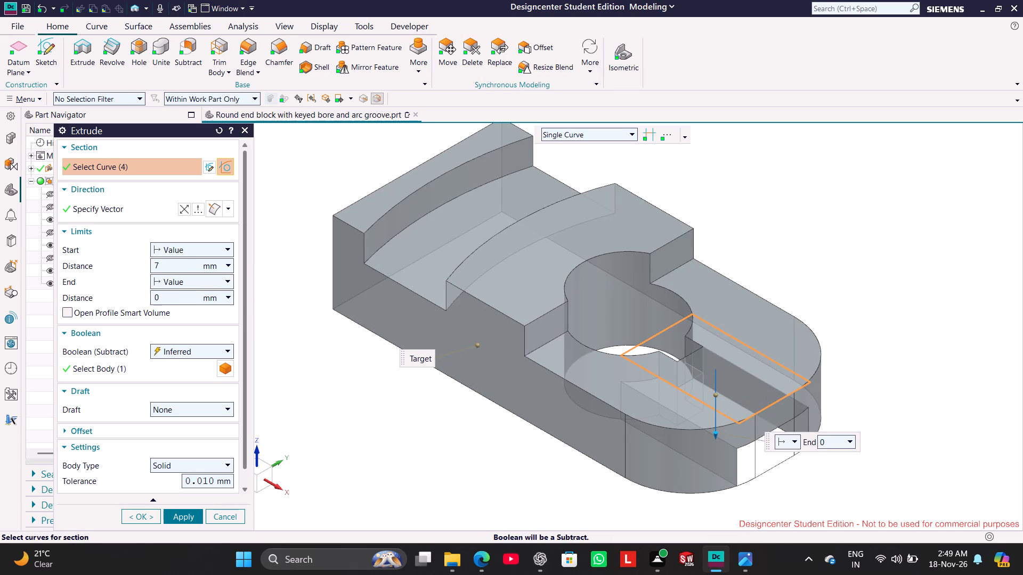
{"action": "key", "text": "Return"}
{"action": "middle_click_drag", "start_coordinate": [443, 435], "coordinate": [460, 445]}
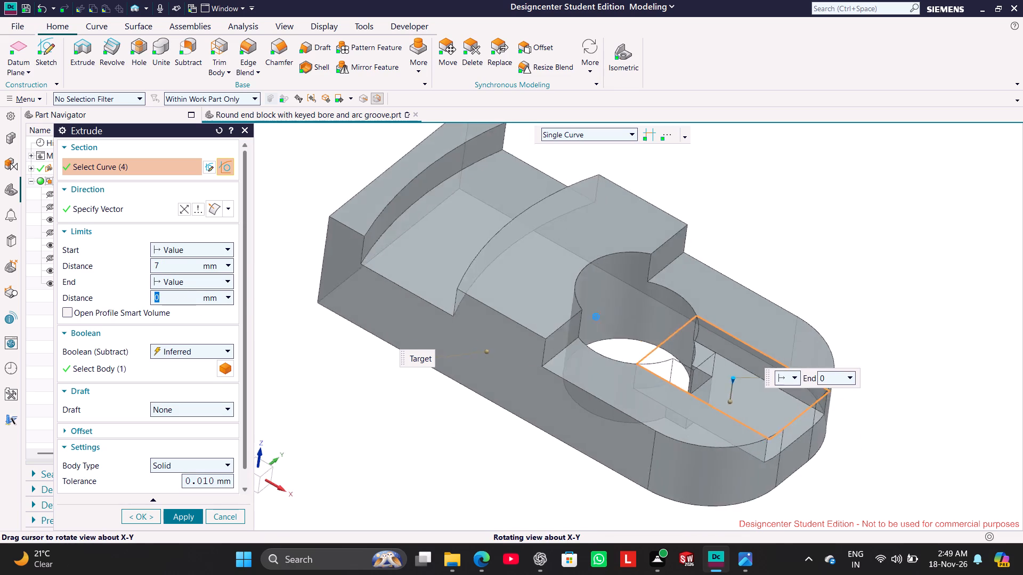
{"action": "middle_click_drag", "start_coordinate": [460, 445], "coordinate": [448, 436]}
{"action": "left_click", "coordinate": [194, 513]}
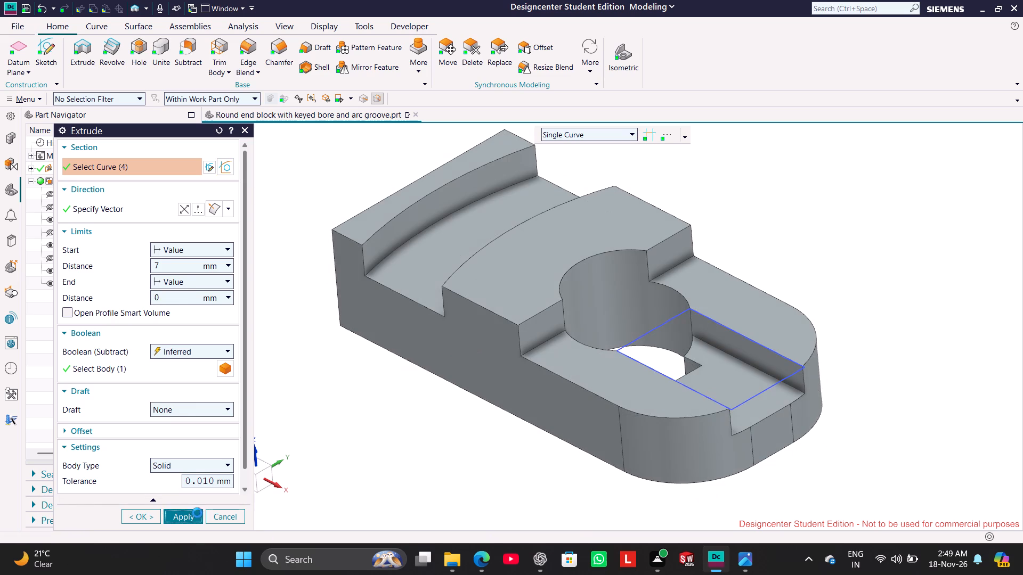
{"action": "left_click", "coordinate": [385, 448]}
{"action": "left_click", "coordinate": [239, 512]}
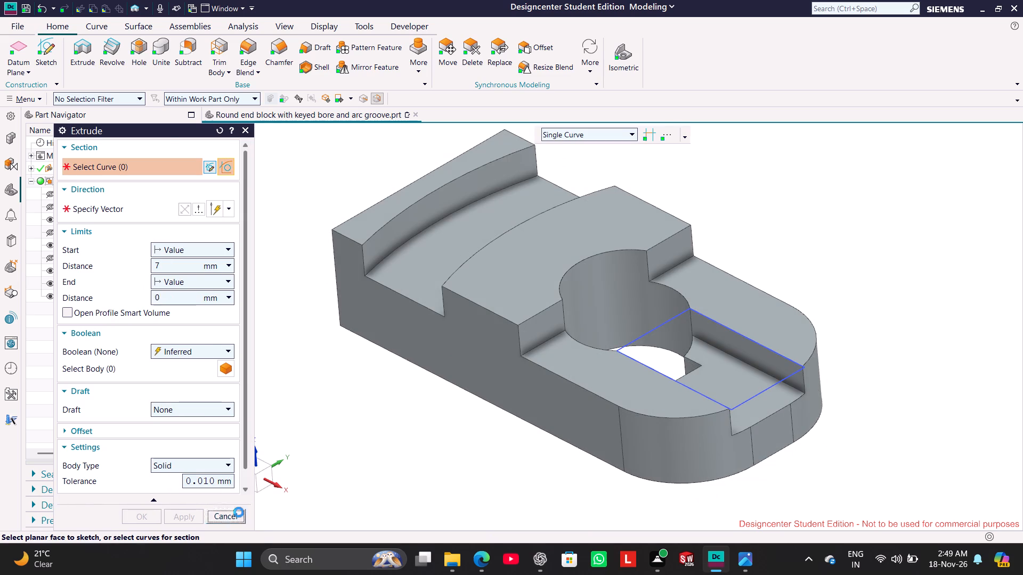
Hide the slot sketch SKETCH_003.
{"action": "left_click", "coordinate": [50, 283]}
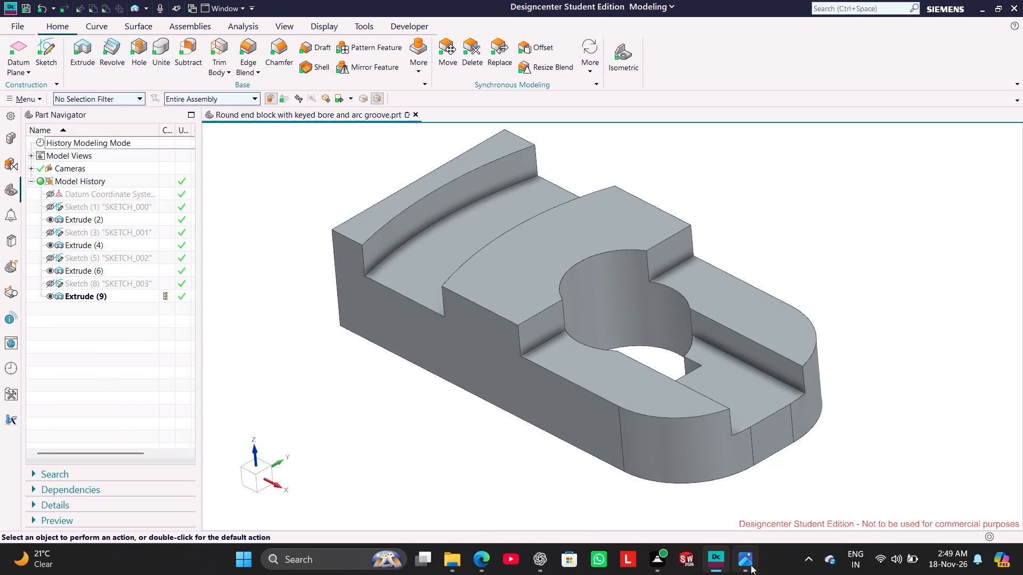
Check the reference drawing and create a new sketch on the Top plane.
{"action": "left_click", "coordinate": [743, 565]}
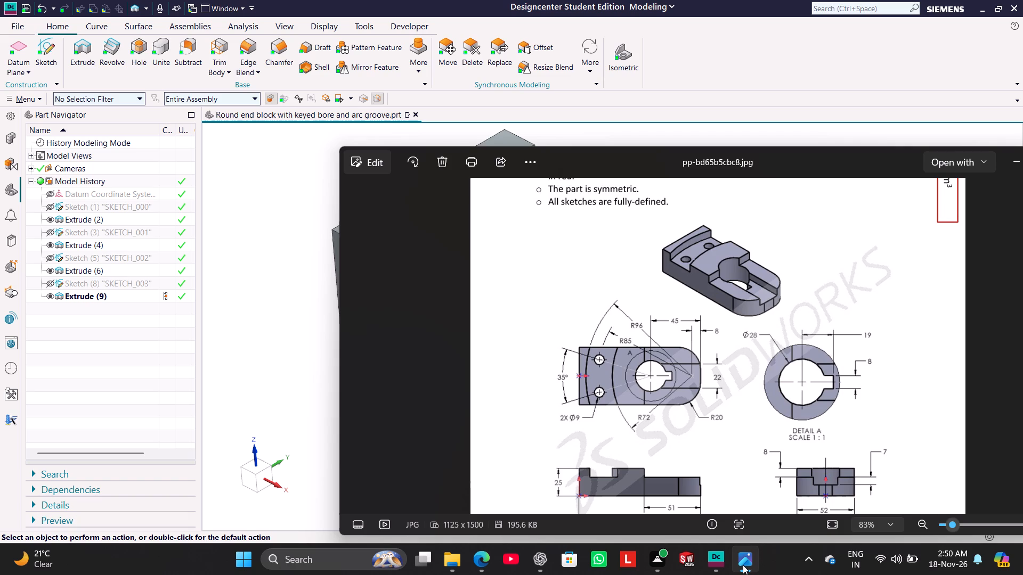
{"action": "left_click", "coordinate": [743, 565]}
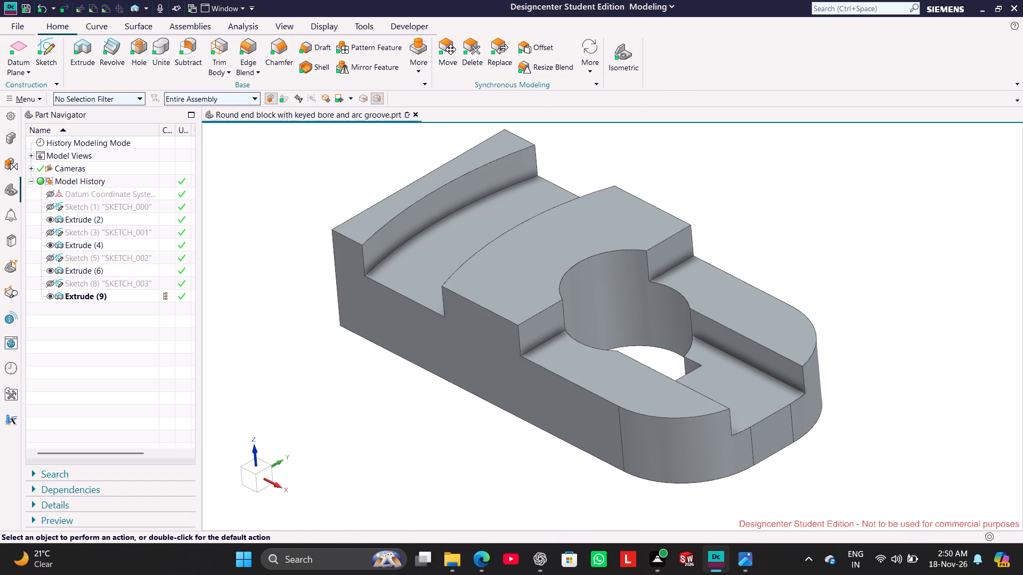
{"action": "left_click", "coordinate": [43, 59]}
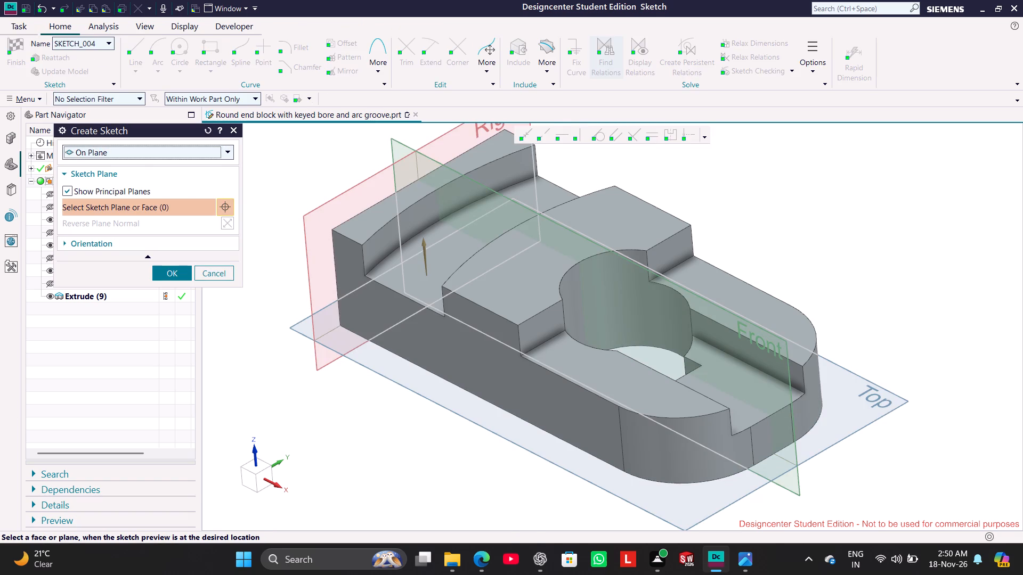
{"action": "left_click", "coordinate": [299, 324]}
{"action": "left_click", "coordinate": [179, 272]}
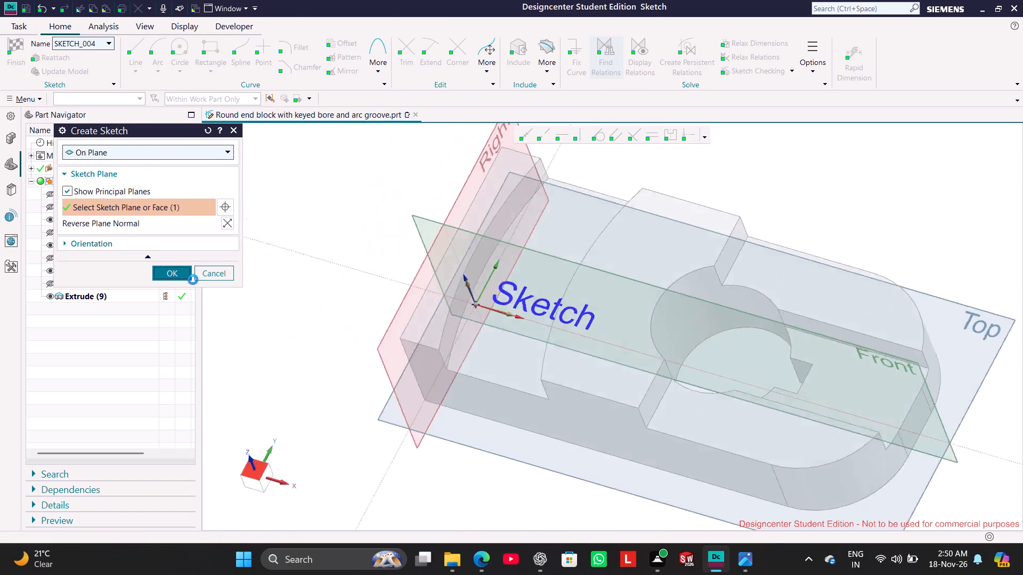
{"action": "left_click", "coordinate": [380, 235]}
{"action": "scroll", "coordinate": [993, 283], "scroll_direction": "up", "scroll_amount": 2}
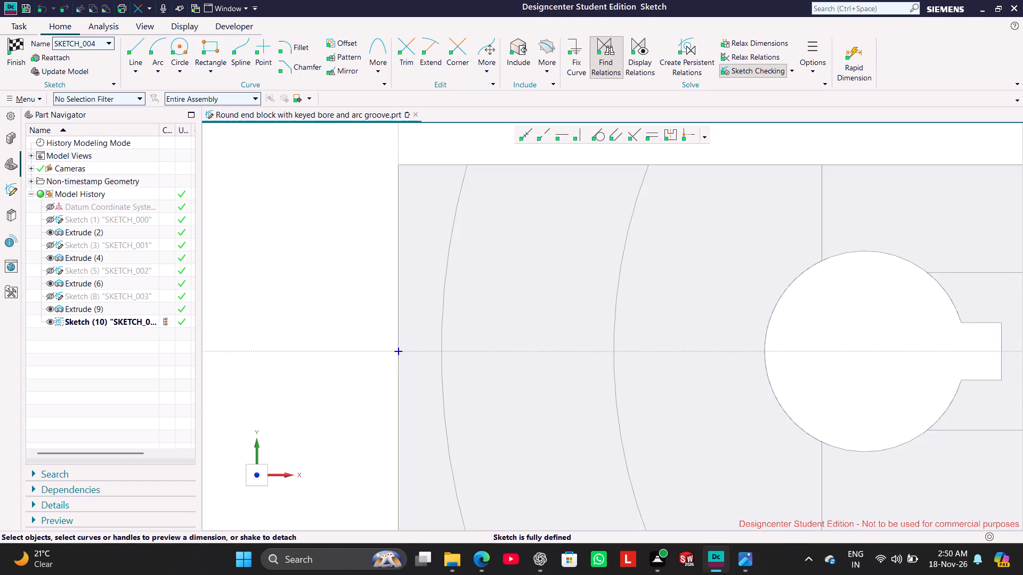
{"action": "scroll", "coordinate": [989, 286], "scroll_direction": "down", "scroll_amount": 6}
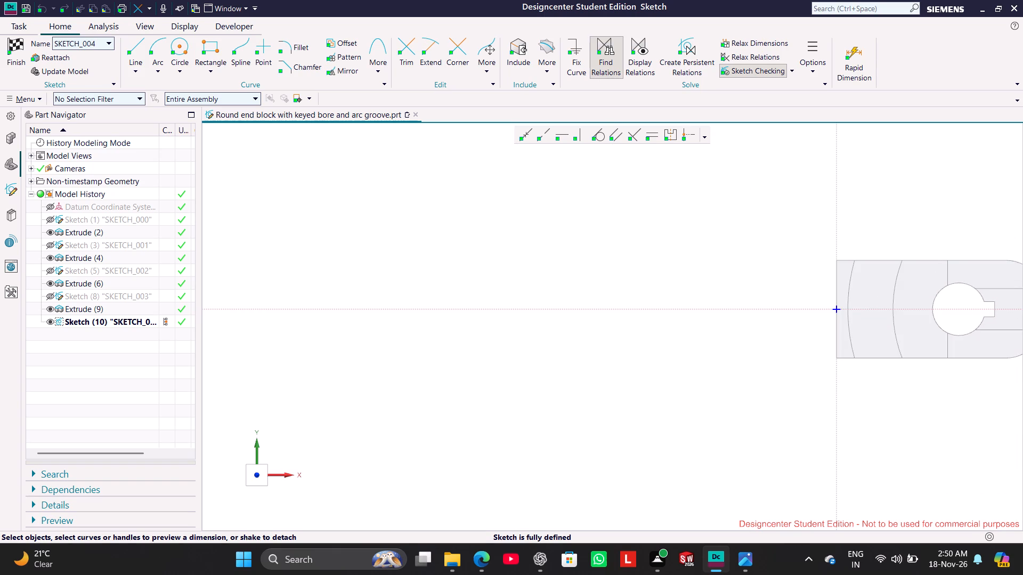
{"action": "middle_click_drag", "start_coordinate": [601, 359], "coordinate": [233, 331], "text": "shift"}
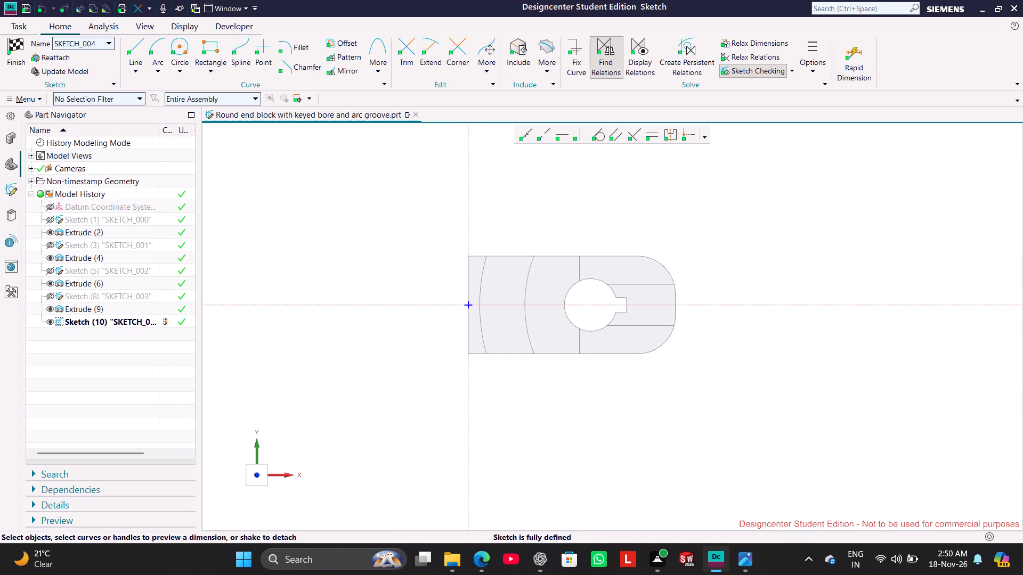
{"action": "scroll", "coordinate": [589, 219], "scroll_direction": "up", "scroll_amount": 2}
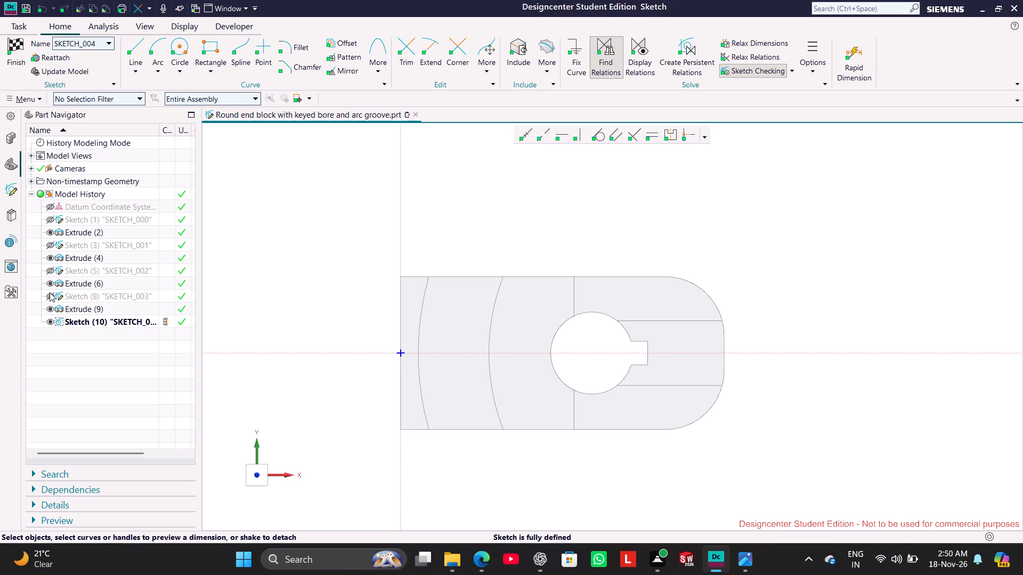
Toggle the display of SKETCH_003, SKETCH_002 and SKETCH_001 one at a time to examine their geometry.
{"action": "left_click", "coordinate": [50, 292]}
{"action": "left_click", "coordinate": [50, 292]}
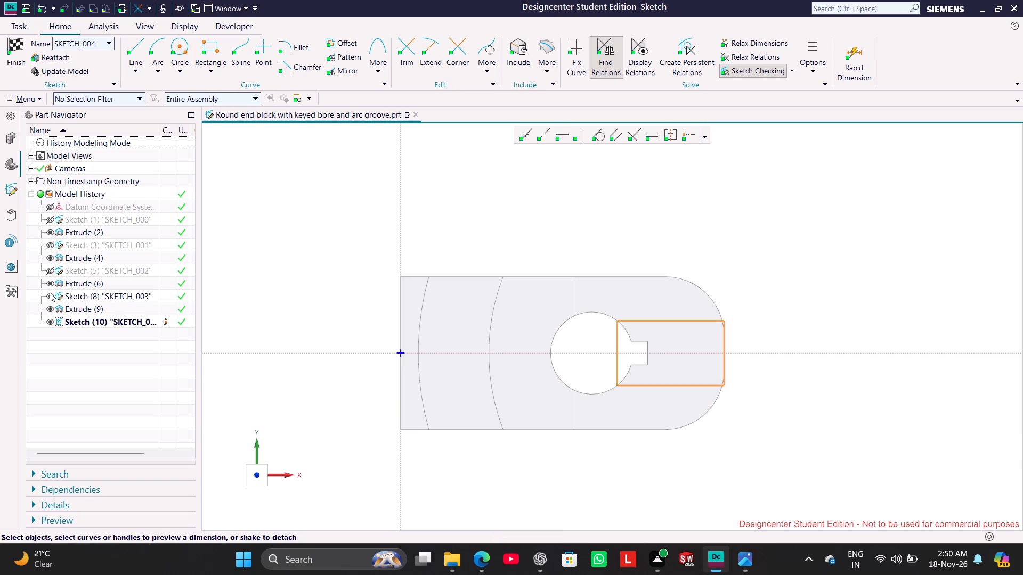
{"action": "left_click", "coordinate": [47, 269]}
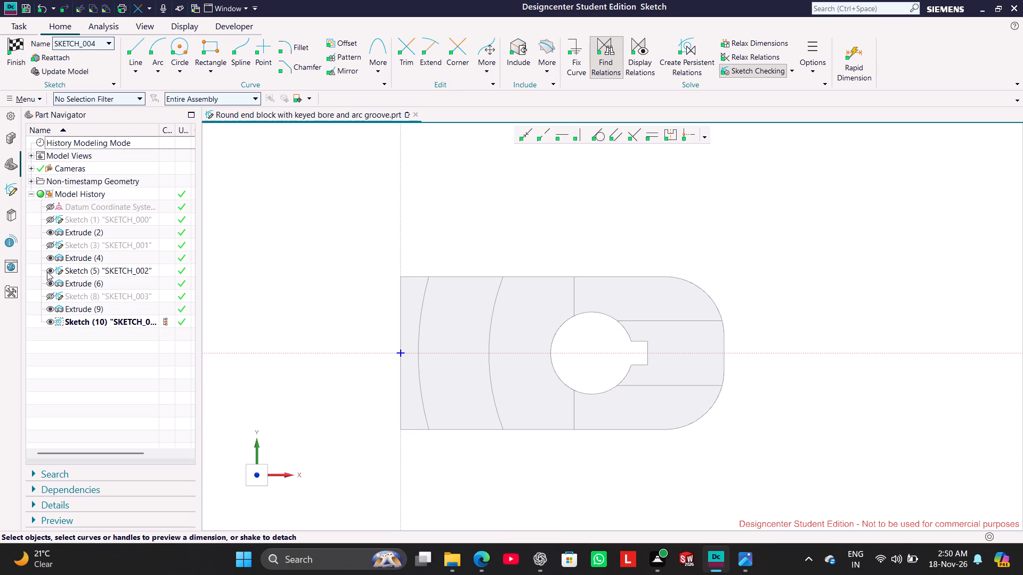
{"action": "left_click", "coordinate": [47, 272]}
{"action": "left_click", "coordinate": [47, 247]}
{"action": "left_click", "coordinate": [47, 247]}
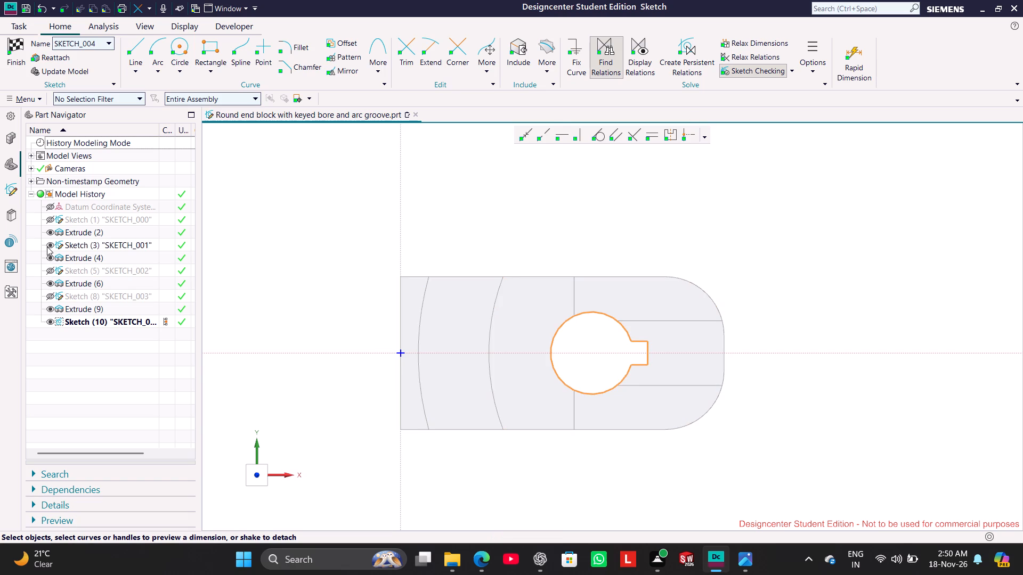
{"action": "left_click", "coordinate": [51, 297]}
{"action": "left_click", "coordinate": [51, 297]}
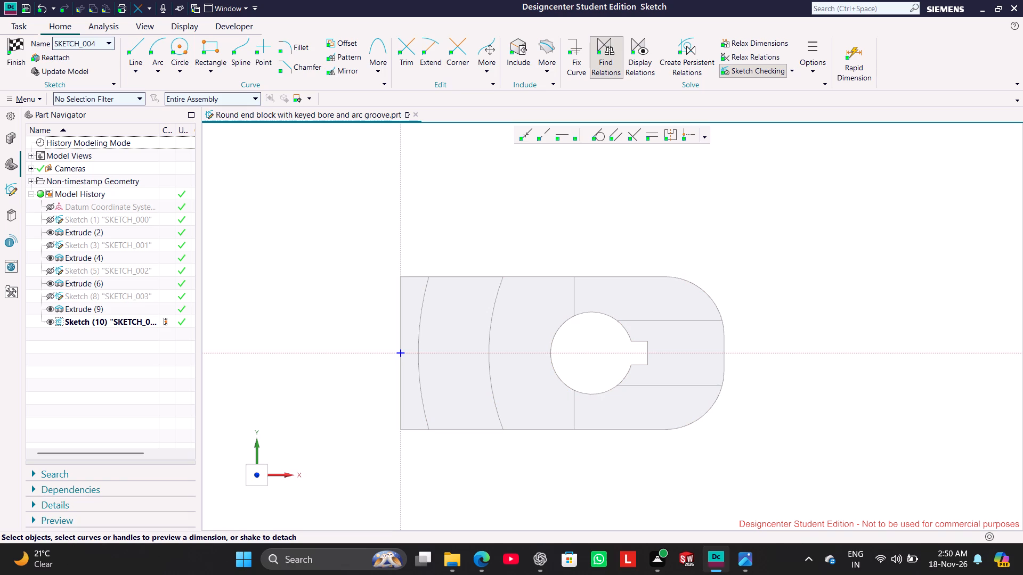
{"action": "left_click", "coordinate": [51, 295]}
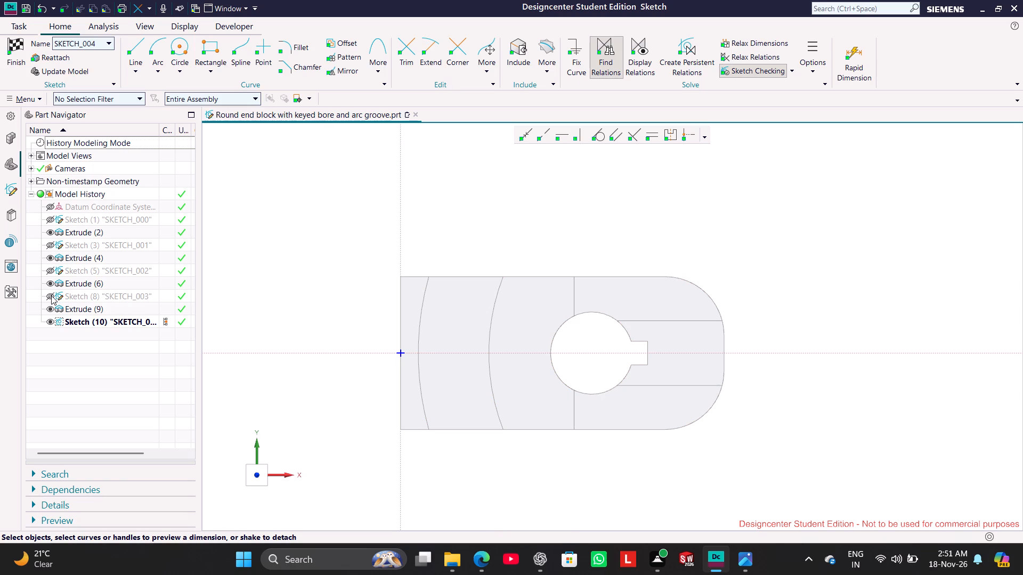
{"action": "left_click", "coordinate": [51, 295]}
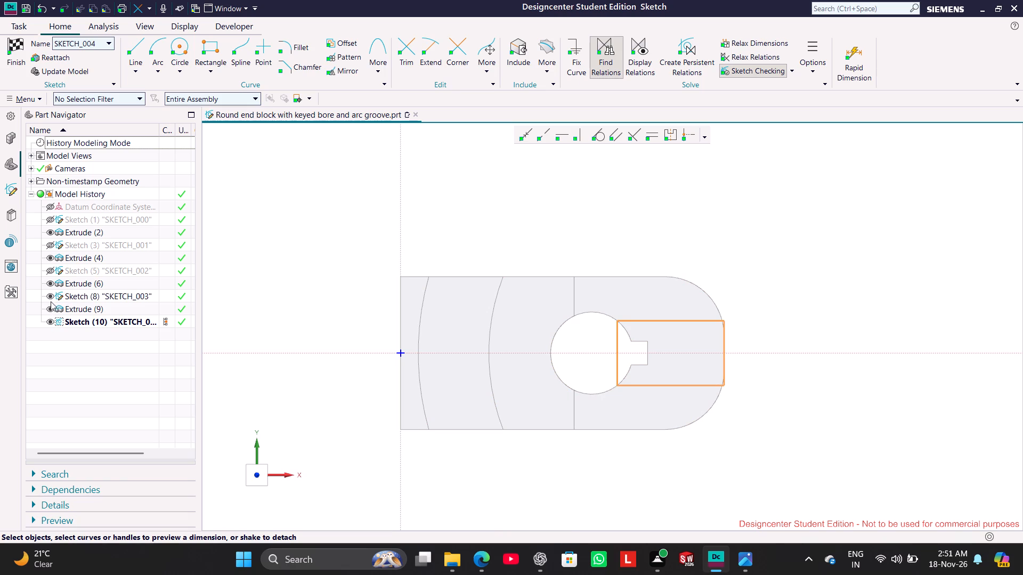
Show SKETCH_003, SKETCH_001, SKETCH_000 and the datum coordinate system.
{"action": "left_click", "coordinate": [51, 294]}
{"action": "left_click", "coordinate": [51, 249]}
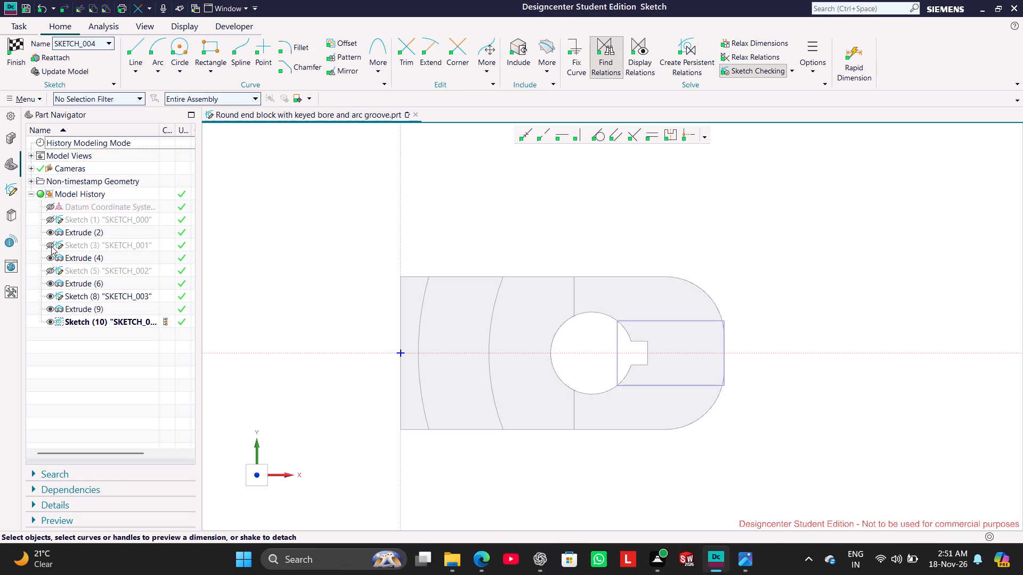
{"action": "left_click", "coordinate": [51, 217]}
{"action": "left_click", "coordinate": [50, 207]}
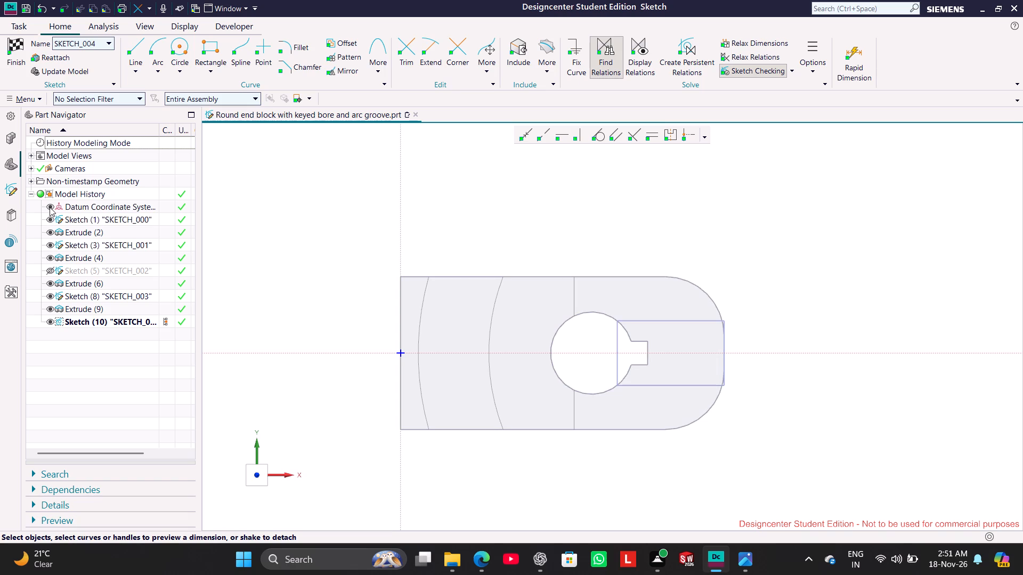
{"action": "left_click", "coordinate": [50, 207]}
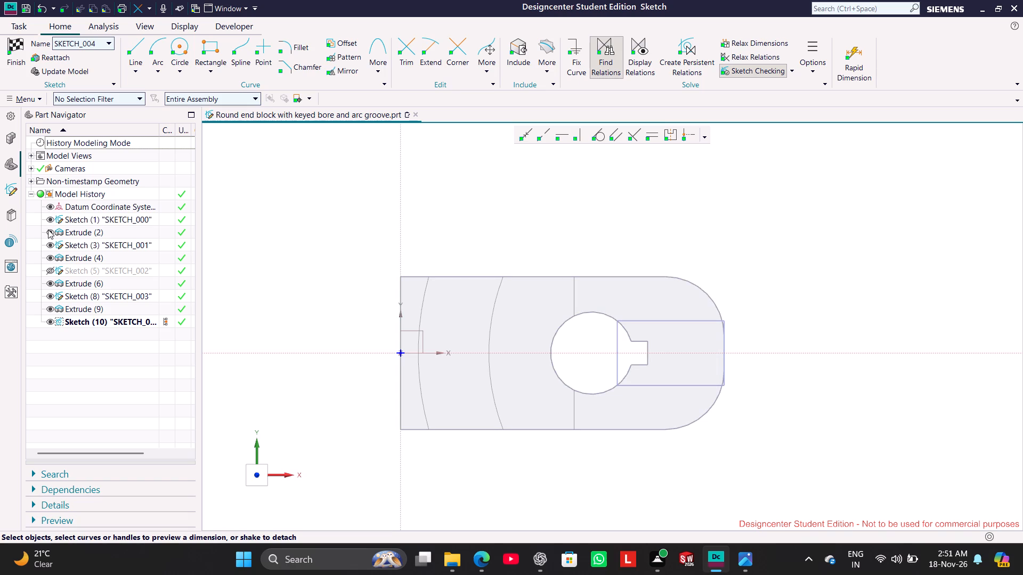
Hide SKETCH_000, SKETCH_001 and SKETCH_003, keeping the active sketch displayed.
{"action": "left_click", "coordinate": [48, 219]}
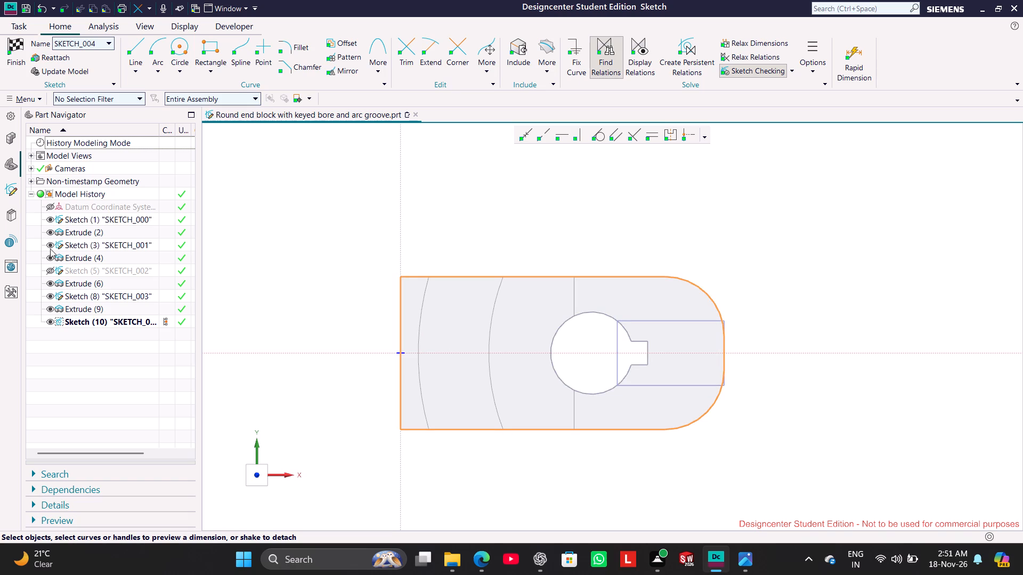
{"action": "left_click", "coordinate": [51, 242]}
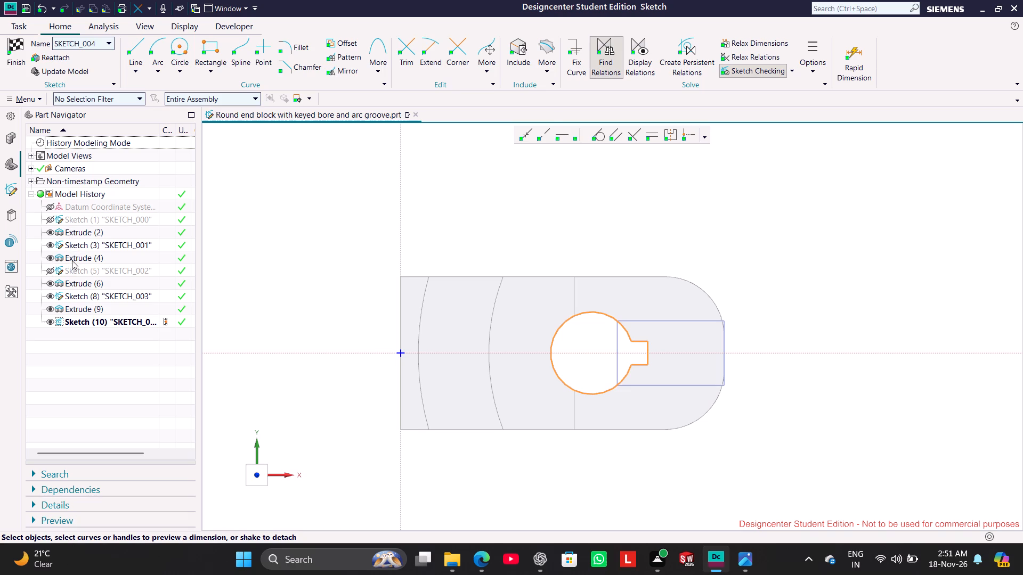
{"action": "left_click", "coordinate": [52, 297]}
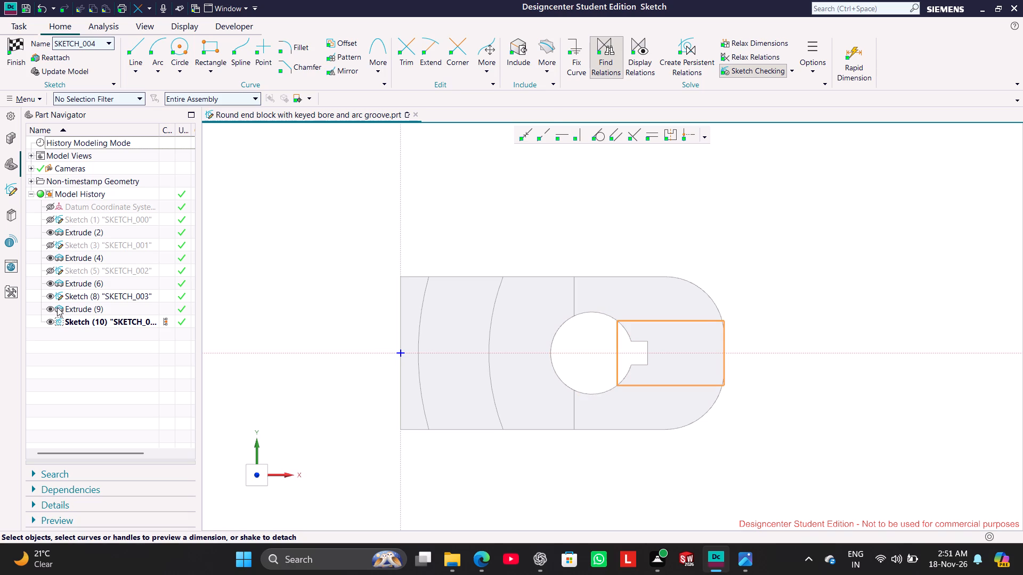
{"action": "left_click", "coordinate": [52, 321]}
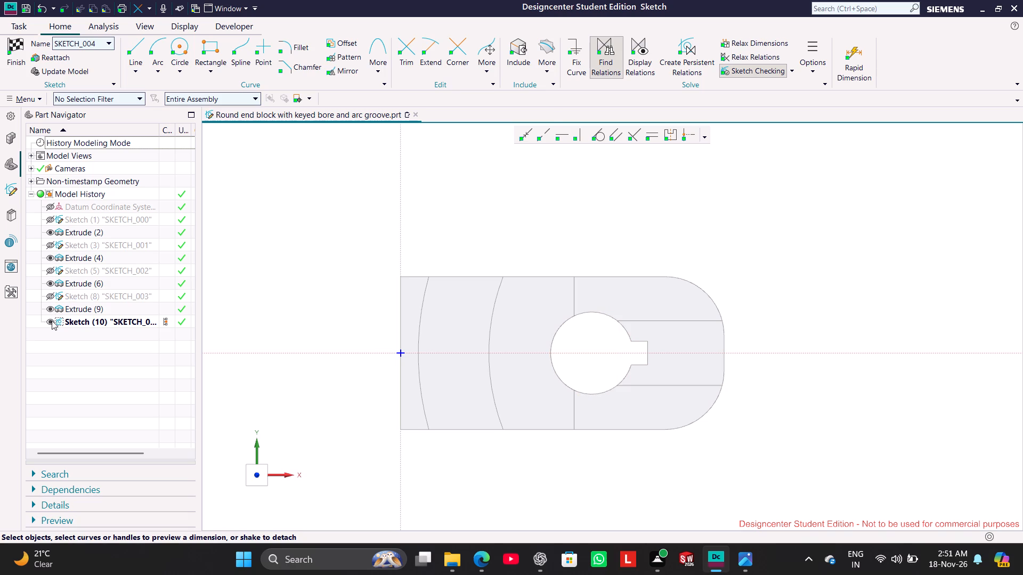
{"action": "left_click", "coordinate": [52, 321]}
Include the arc groove's edge nearest the bore in the active sketch as a reference curve.
{"action": "left_click", "coordinate": [500, 300]}
{"action": "left_click", "coordinate": [515, 67]}
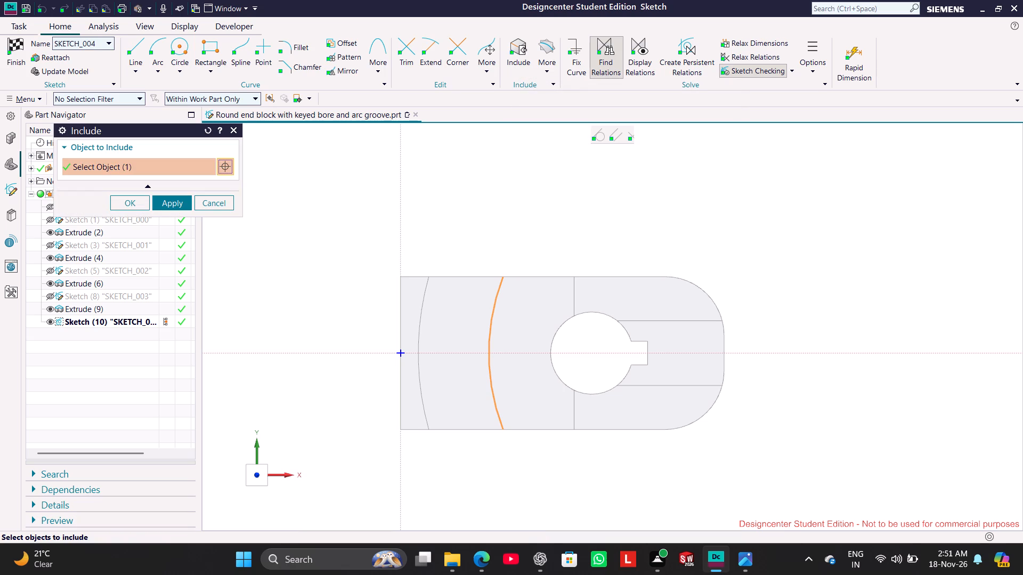
{"action": "left_click", "coordinate": [177, 205]}
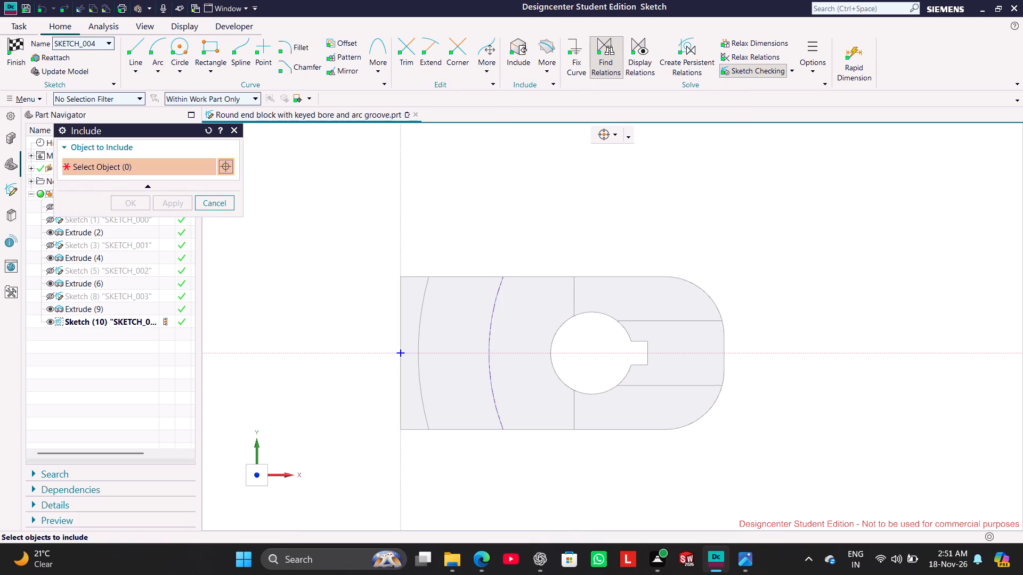
{"action": "left_click", "coordinate": [223, 202]}
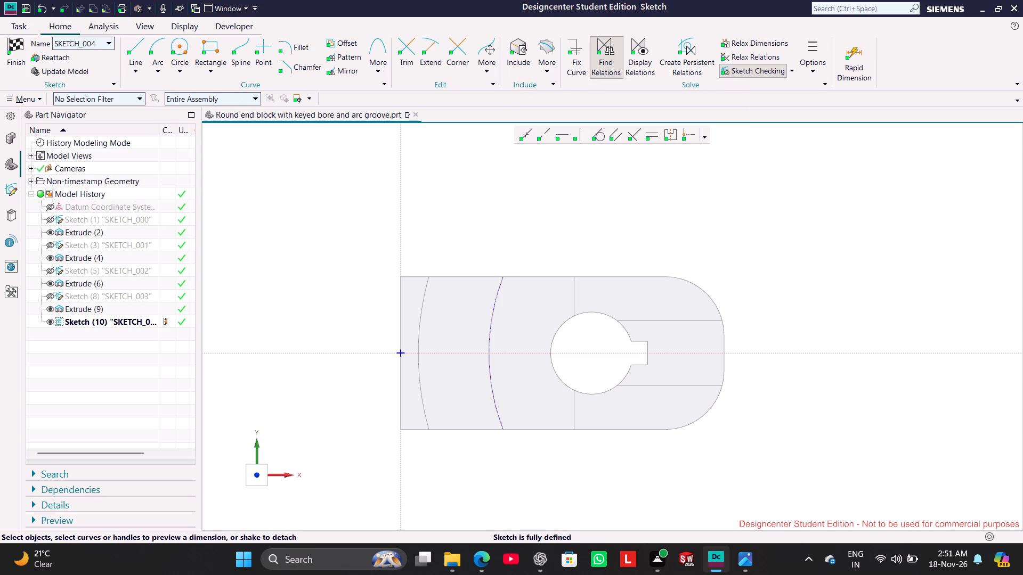
{"action": "left_click_drag", "start_coordinate": [489, 350], "coordinate": [540, 345]}
{"action": "left_click", "coordinate": [364, 202]}
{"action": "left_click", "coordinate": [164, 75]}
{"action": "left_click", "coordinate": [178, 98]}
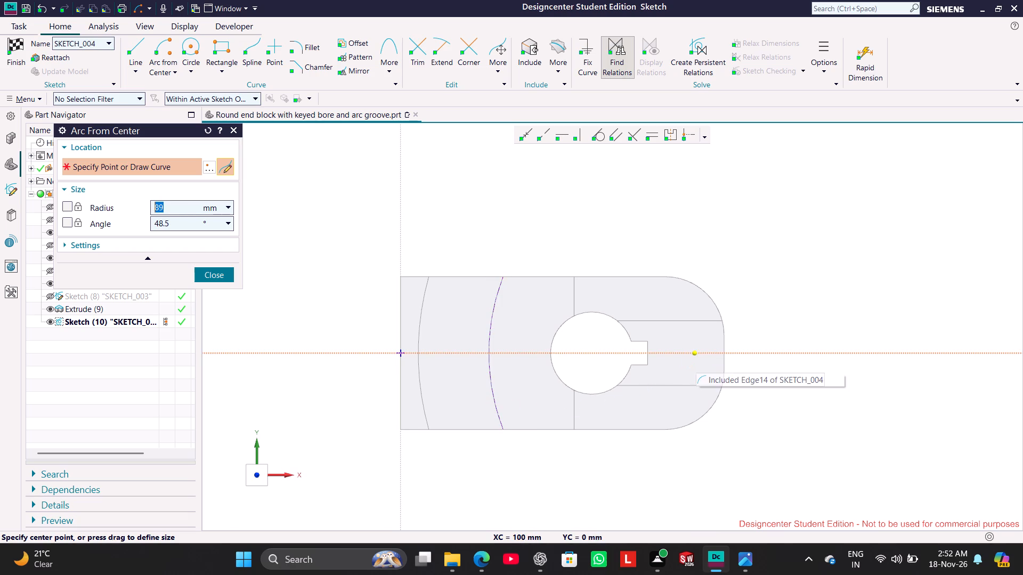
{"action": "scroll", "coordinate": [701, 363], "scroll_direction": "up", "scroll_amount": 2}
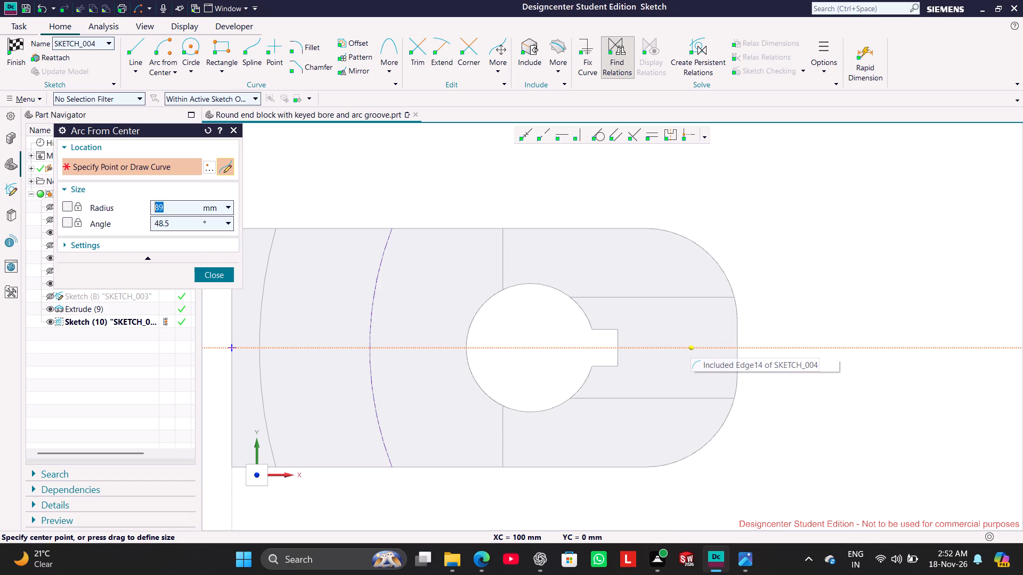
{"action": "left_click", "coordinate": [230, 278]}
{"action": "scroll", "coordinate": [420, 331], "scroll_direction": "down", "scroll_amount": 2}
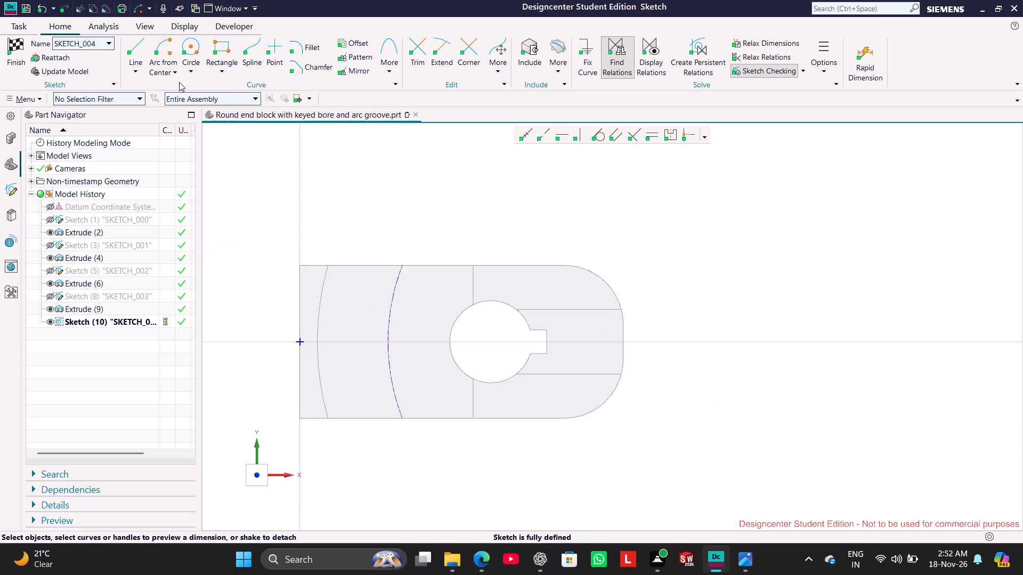
Sketch a centre-based arc of about 83 mm radius and 53° sweep between the groove edges, centred on the horizontal axis near the rounded end.
{"action": "left_click", "coordinate": [161, 51]}
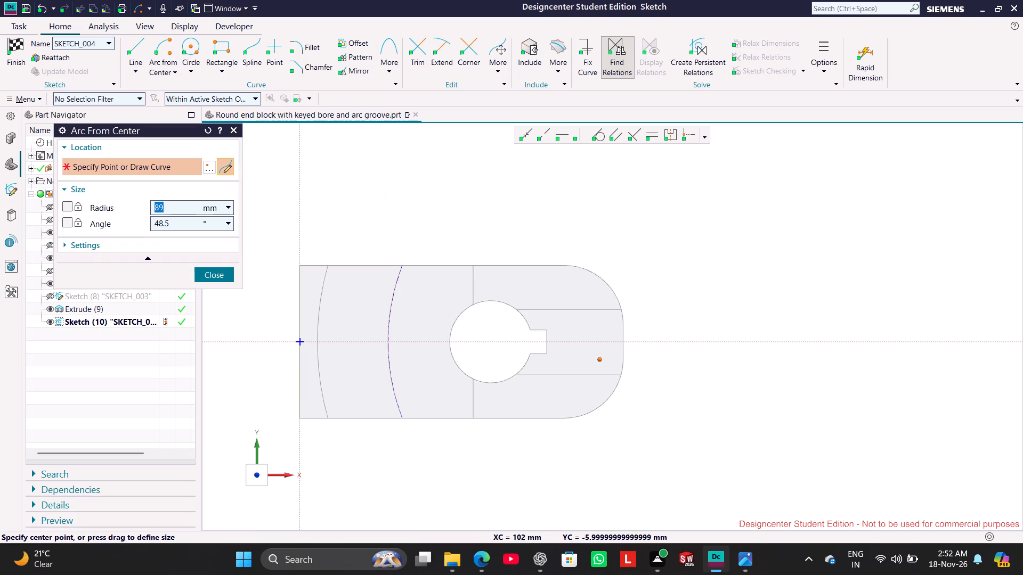
{"action": "left_click", "coordinate": [592, 340]}
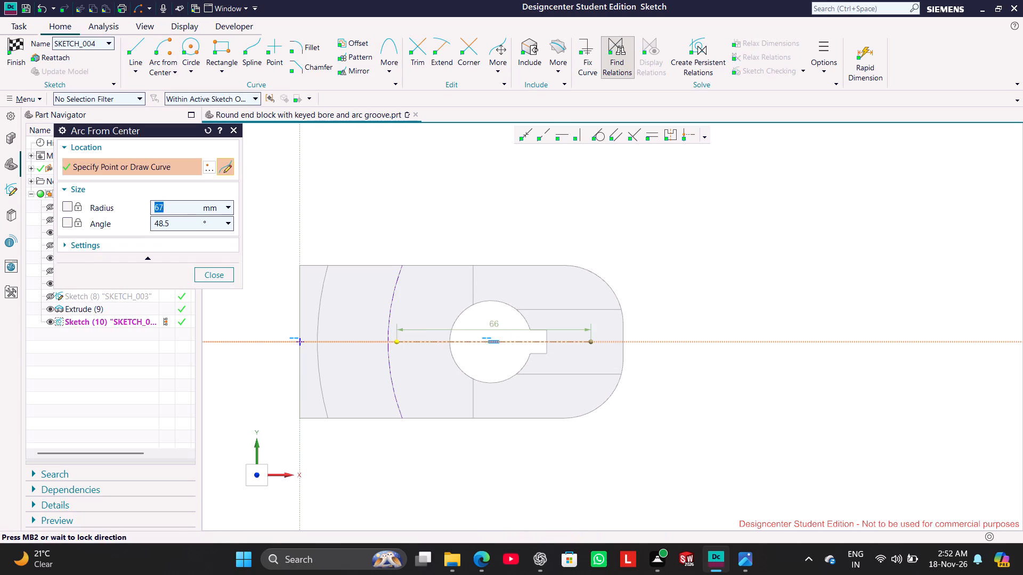
{"action": "left_click", "coordinate": [375, 231]}
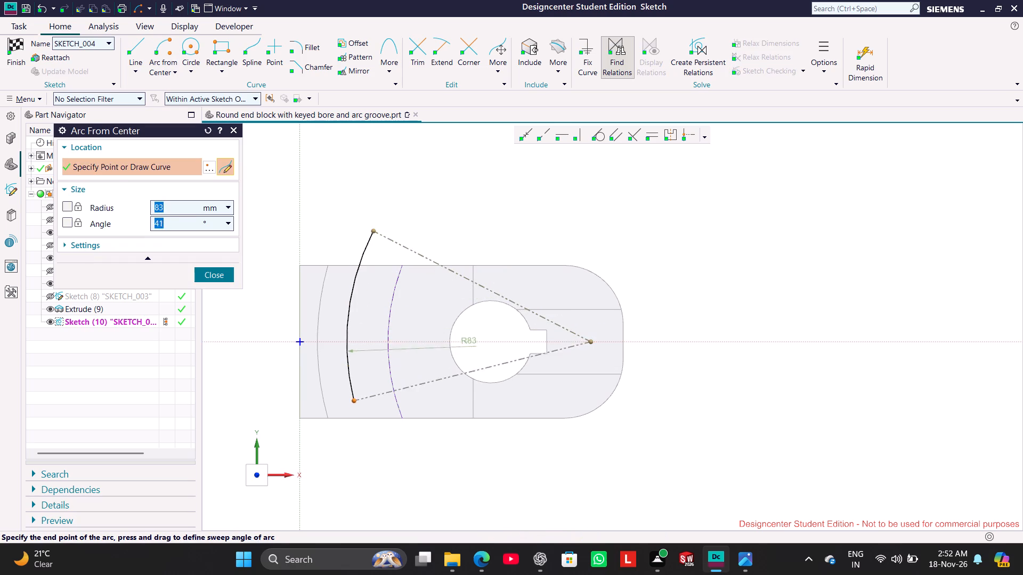
{"action": "left_click", "coordinate": [377, 445]}
{"action": "left_click", "coordinate": [224, 276]}
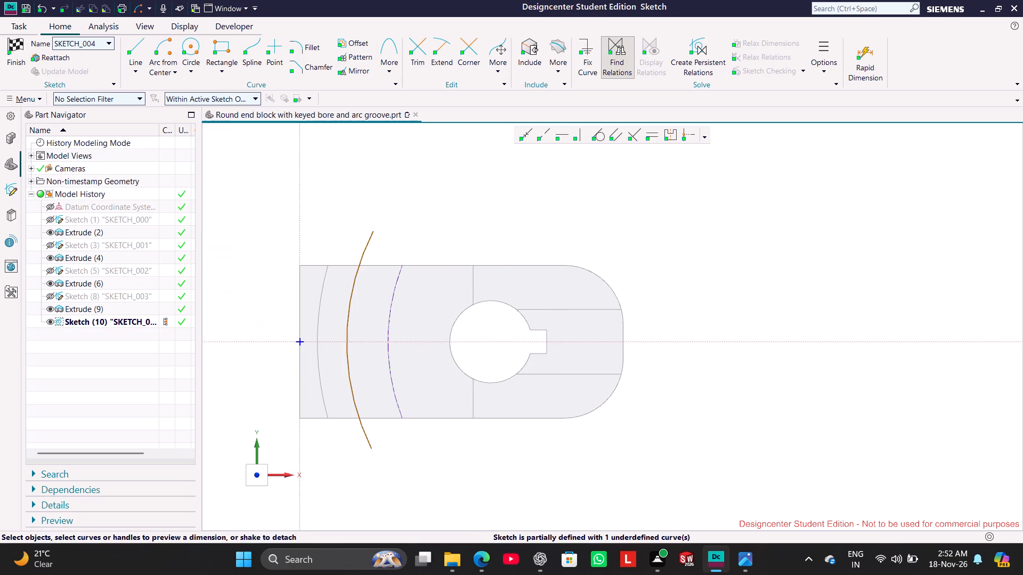
Convert the new arc between the groove edges to a reference curve.
{"action": "right_click", "coordinate": [361, 248]}
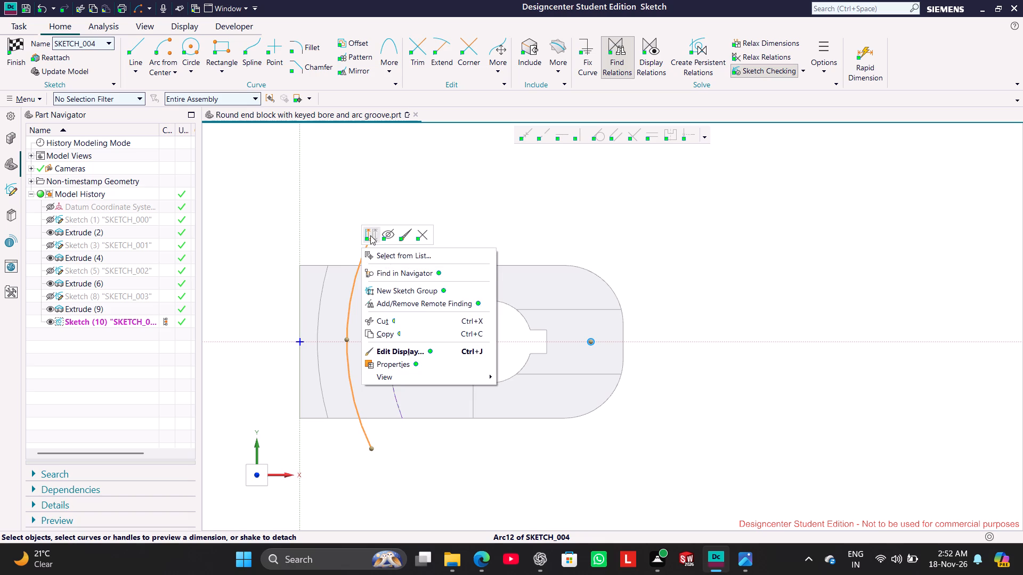
{"action": "left_click", "coordinate": [370, 235]}
{"action": "scroll", "coordinate": [351, 325], "scroll_direction": "up", "scroll_amount": 1}
{"action": "scroll", "coordinate": [313, 338], "scroll_direction": "down", "scroll_amount": 2}
{"action": "scroll", "coordinate": [238, 336], "scroll_direction": "up", "scroll_amount": 1}
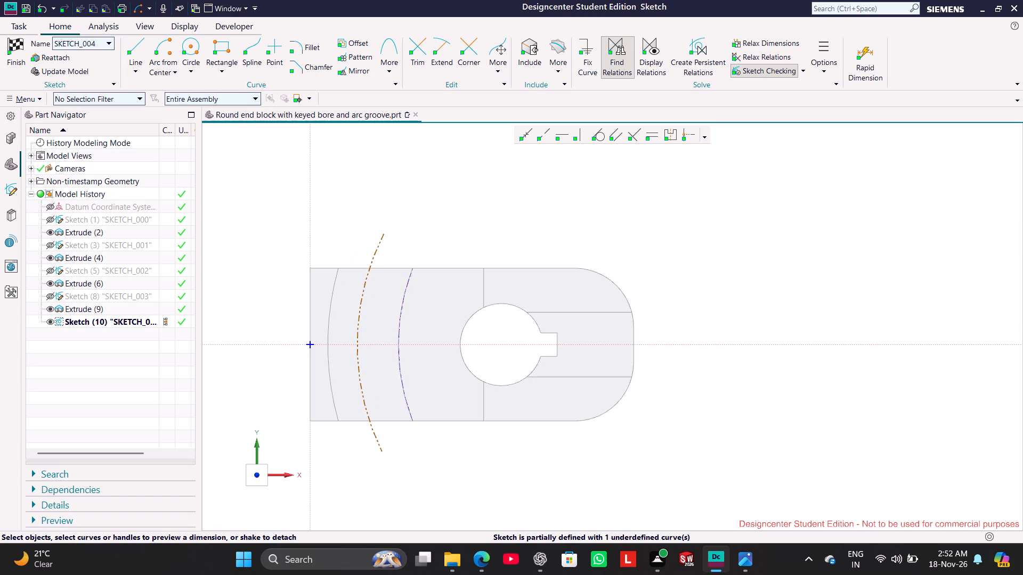
{"action": "middle_click_drag", "start_coordinate": [230, 334], "coordinate": [324, 330], "text": "shift"}
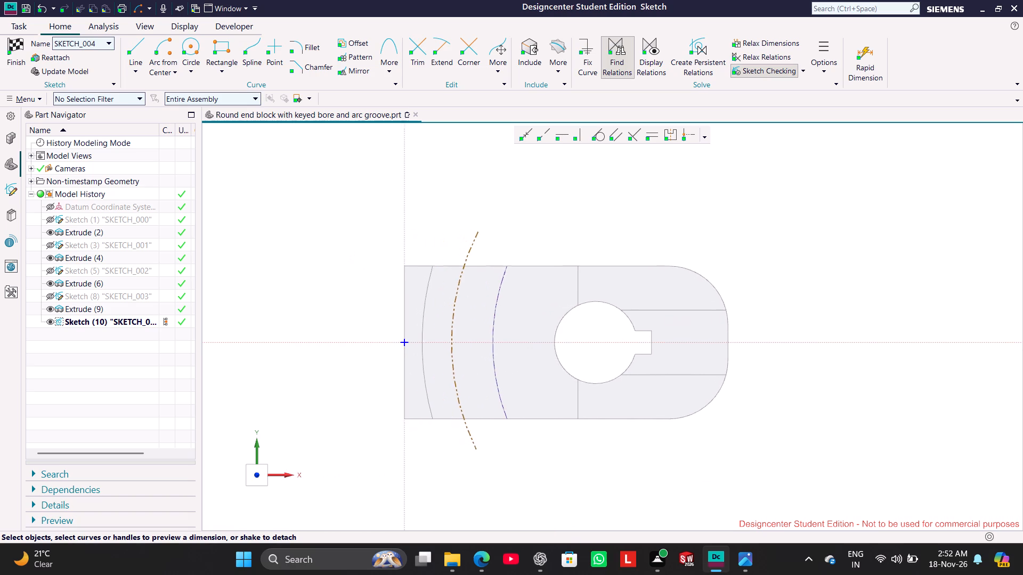
{"action": "middle_click_drag", "start_coordinate": [324, 330], "coordinate": [327, 321], "text": "shift"}
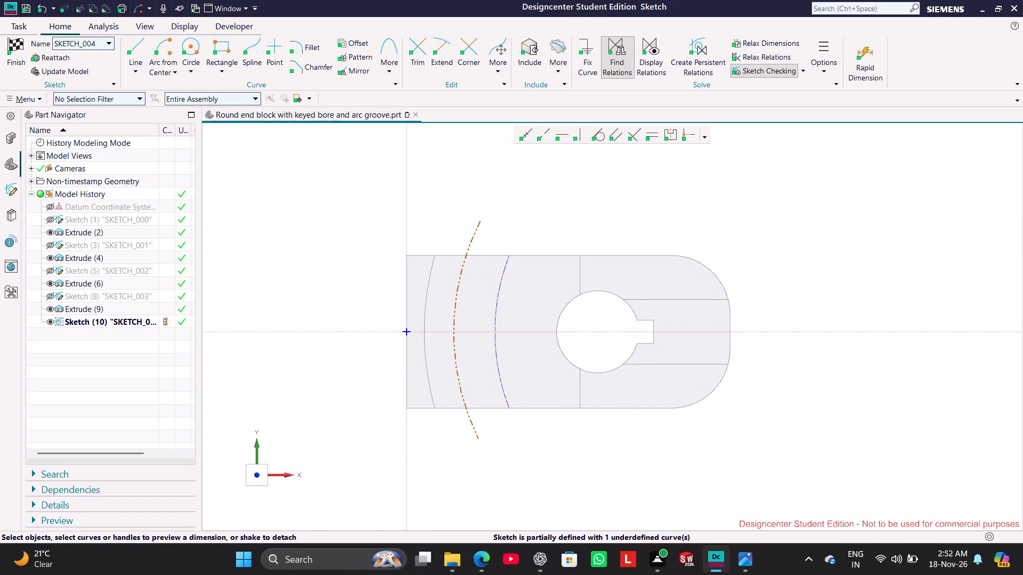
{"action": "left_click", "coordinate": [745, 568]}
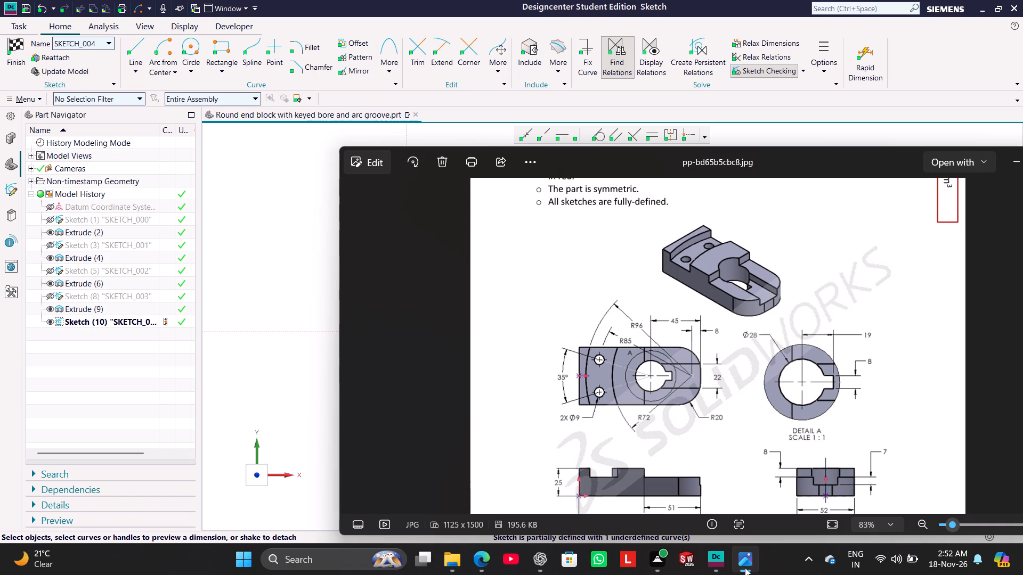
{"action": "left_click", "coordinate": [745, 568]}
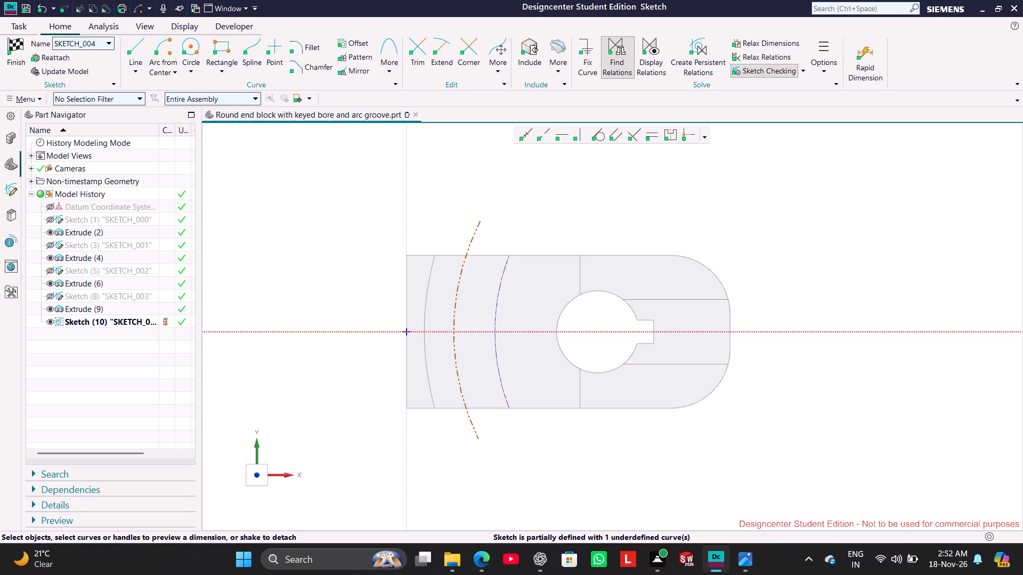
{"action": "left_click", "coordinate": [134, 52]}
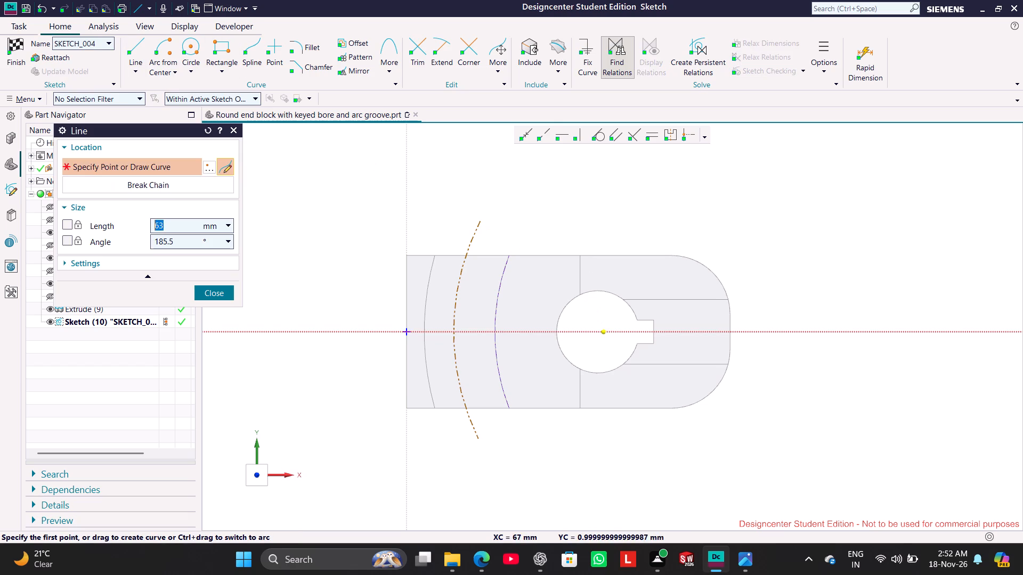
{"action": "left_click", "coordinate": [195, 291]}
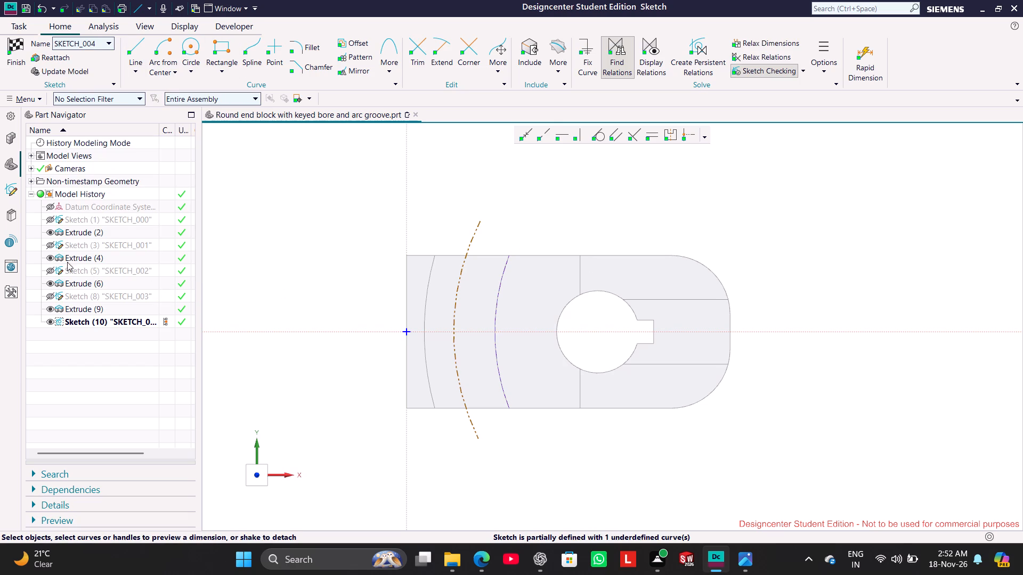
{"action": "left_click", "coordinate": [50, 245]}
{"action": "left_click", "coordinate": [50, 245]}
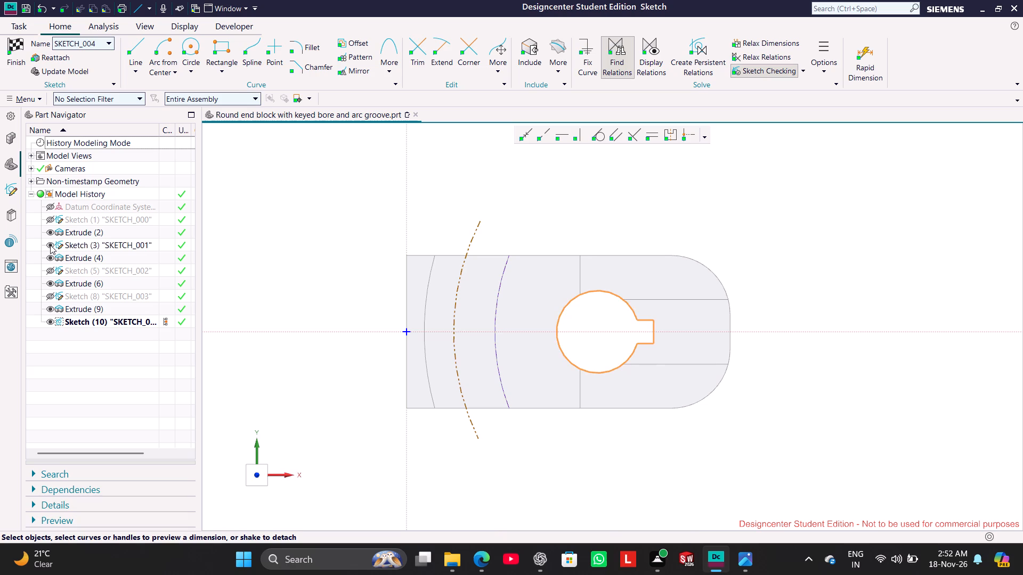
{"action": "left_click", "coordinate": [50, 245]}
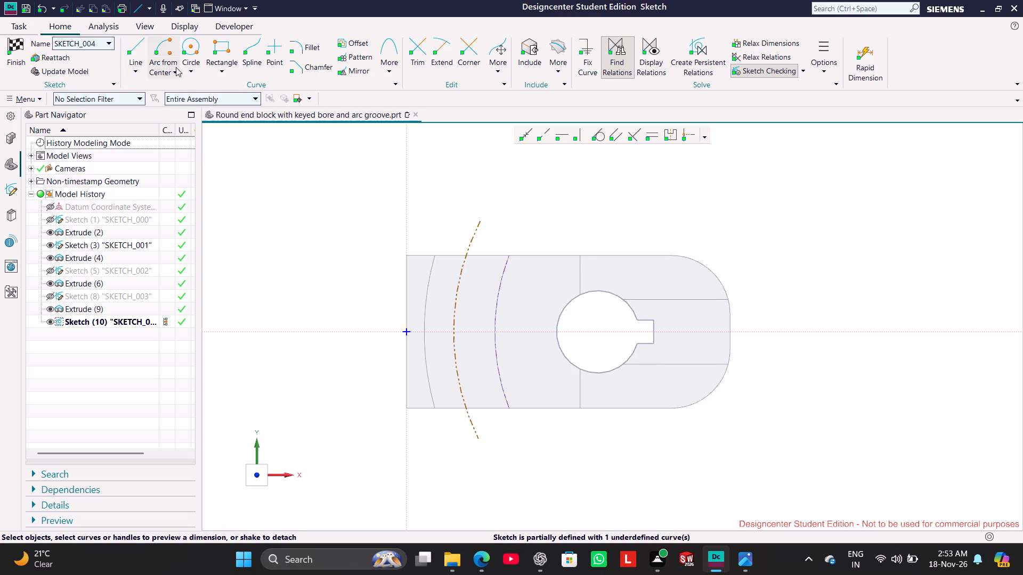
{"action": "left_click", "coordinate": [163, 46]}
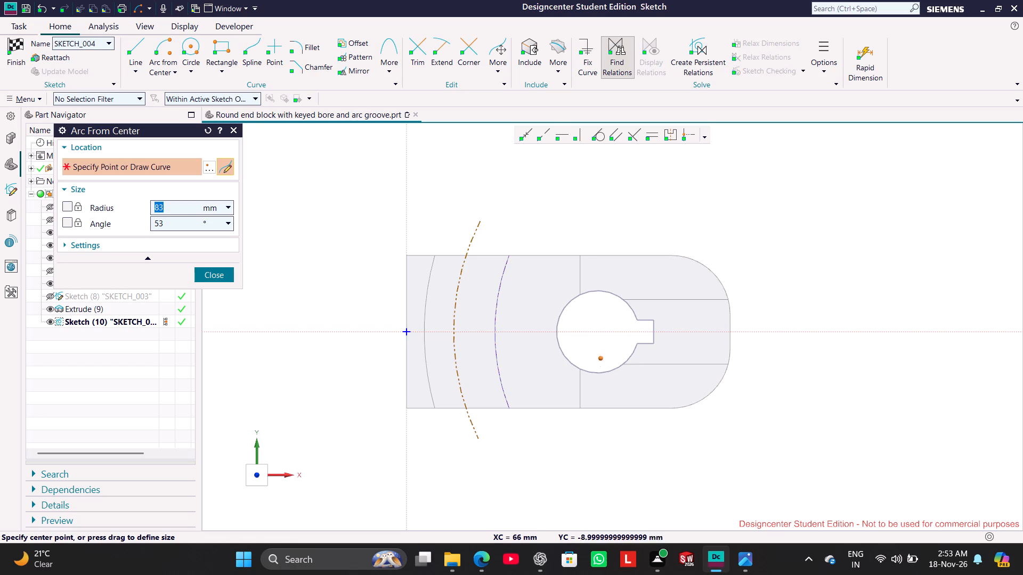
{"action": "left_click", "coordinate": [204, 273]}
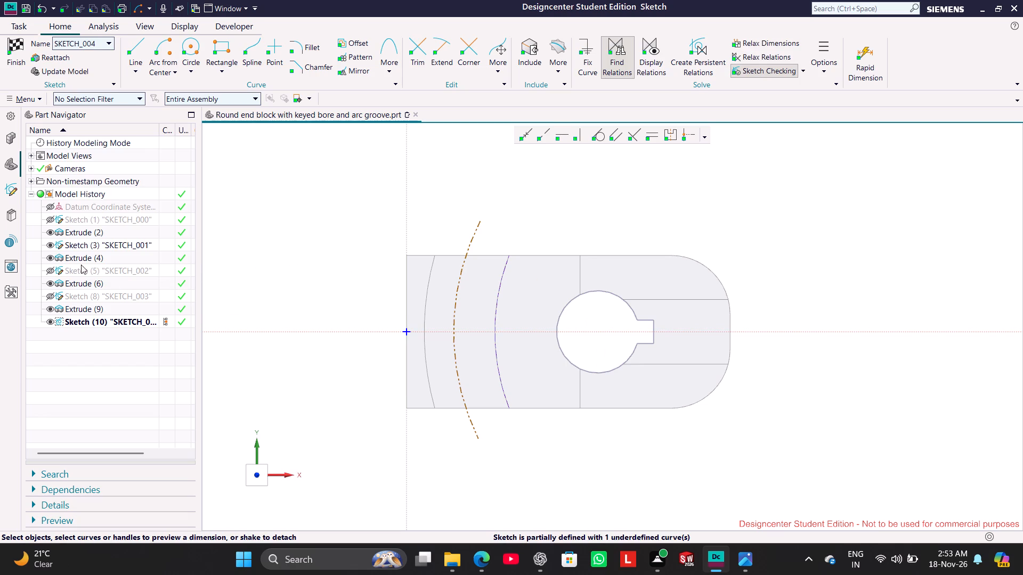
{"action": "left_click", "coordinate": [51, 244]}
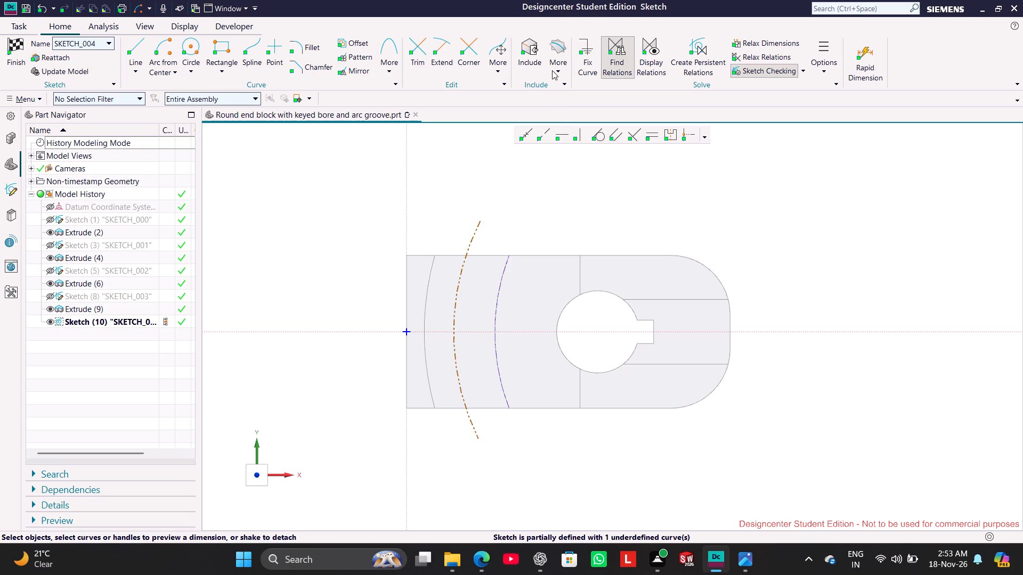
Include the keyed bore's centre point in the active sketch.
{"action": "left_click", "coordinate": [534, 60]}
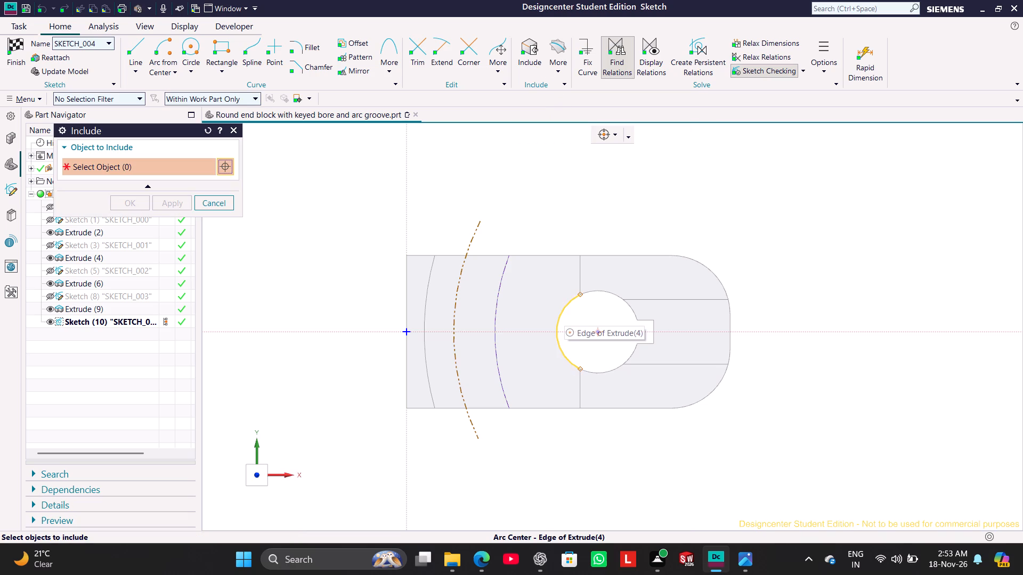
{"action": "left_click", "coordinate": [564, 313]}
{"action": "left_click", "coordinate": [180, 206]}
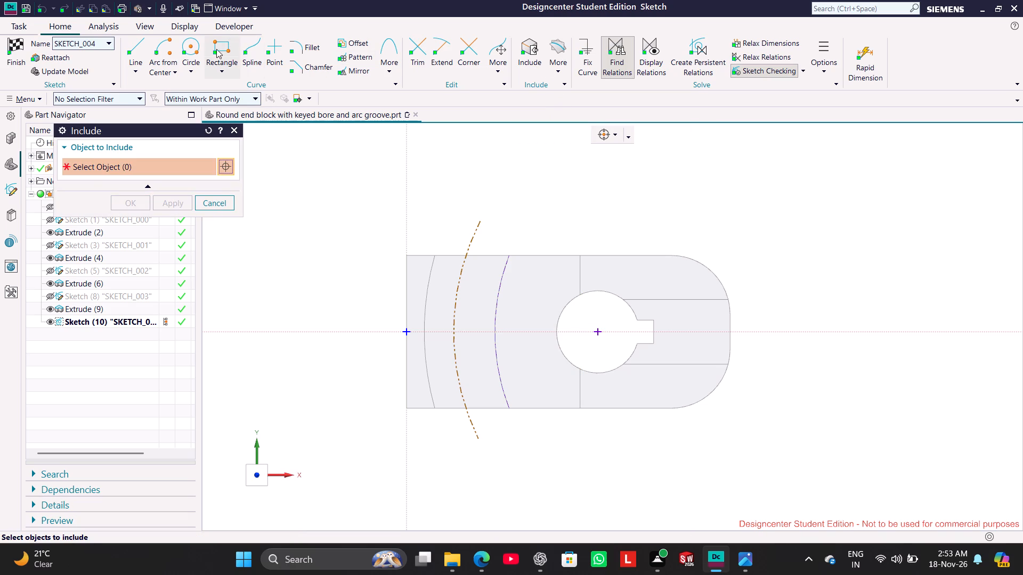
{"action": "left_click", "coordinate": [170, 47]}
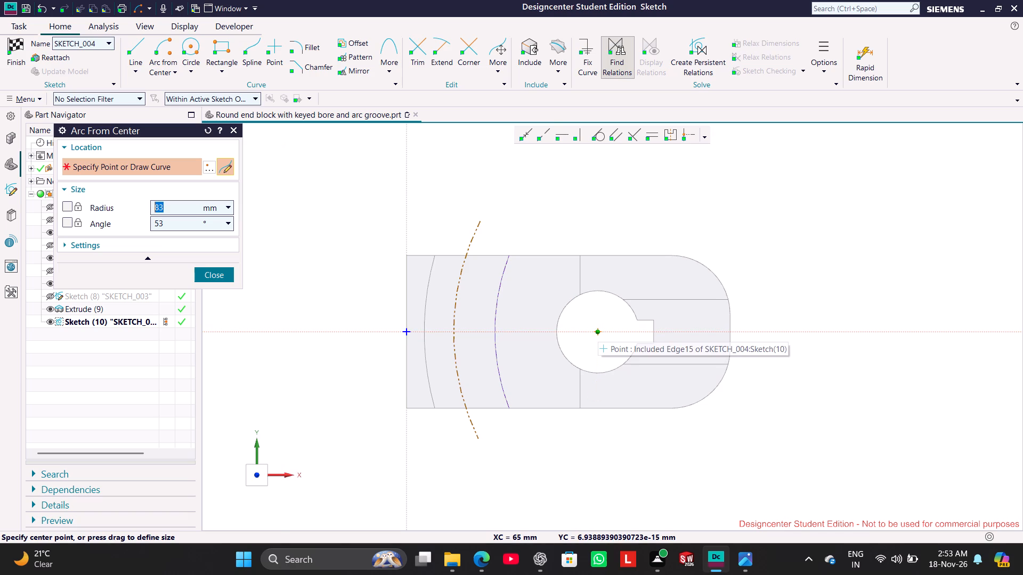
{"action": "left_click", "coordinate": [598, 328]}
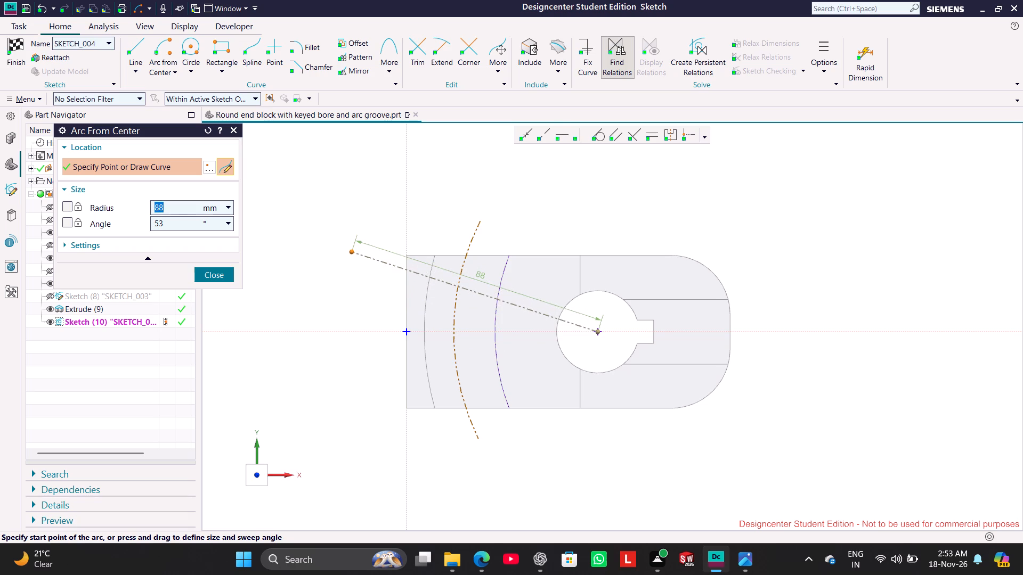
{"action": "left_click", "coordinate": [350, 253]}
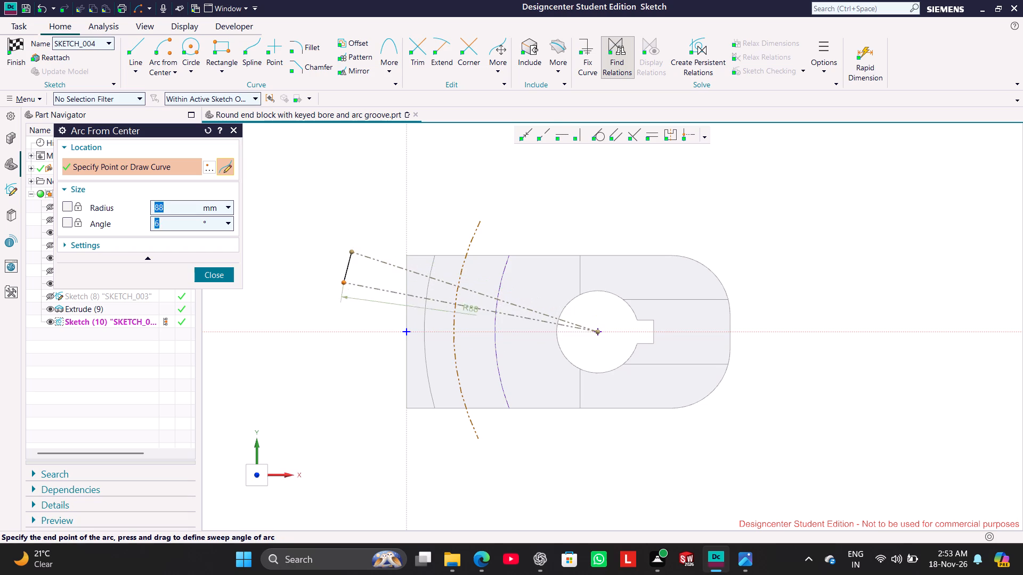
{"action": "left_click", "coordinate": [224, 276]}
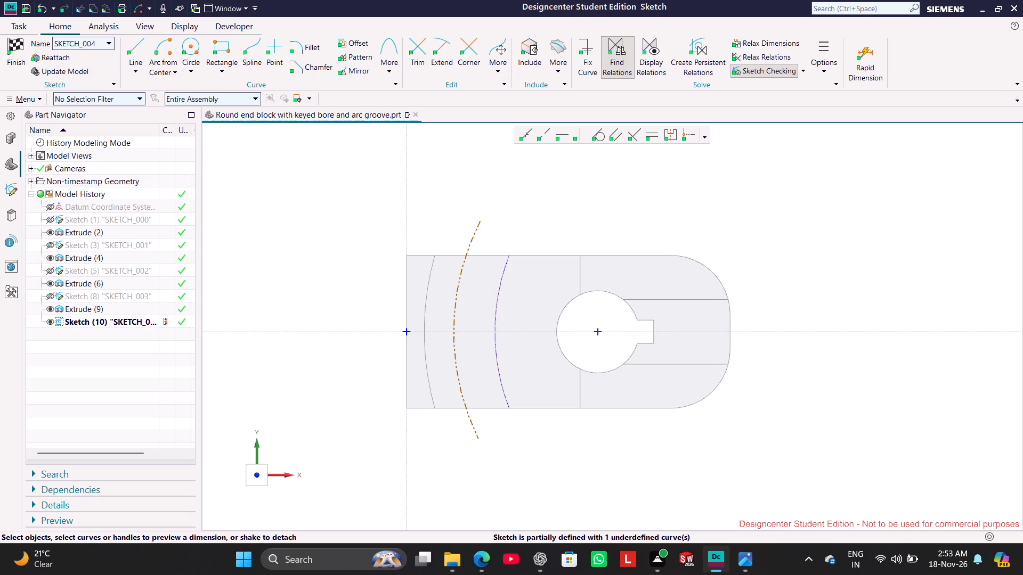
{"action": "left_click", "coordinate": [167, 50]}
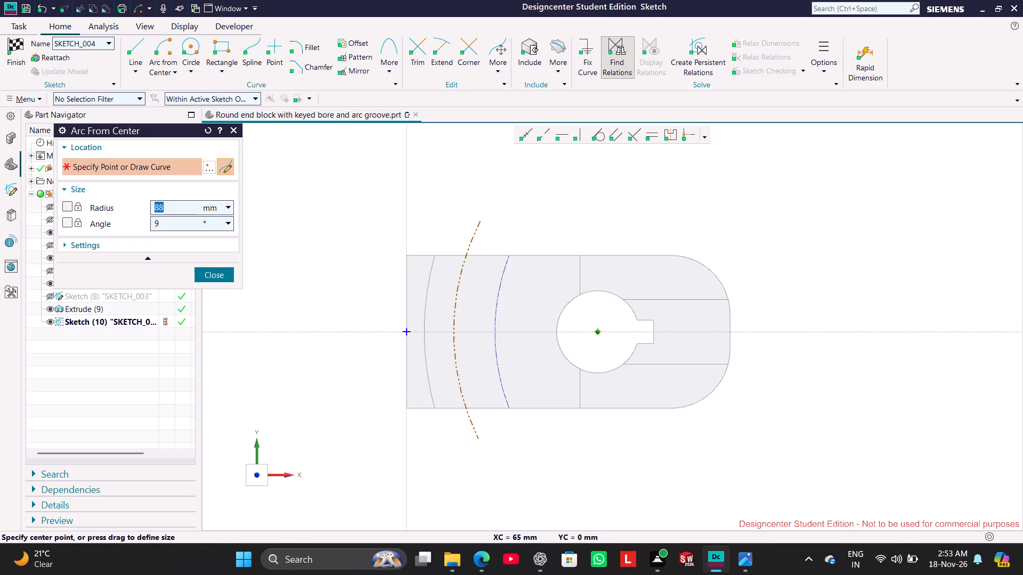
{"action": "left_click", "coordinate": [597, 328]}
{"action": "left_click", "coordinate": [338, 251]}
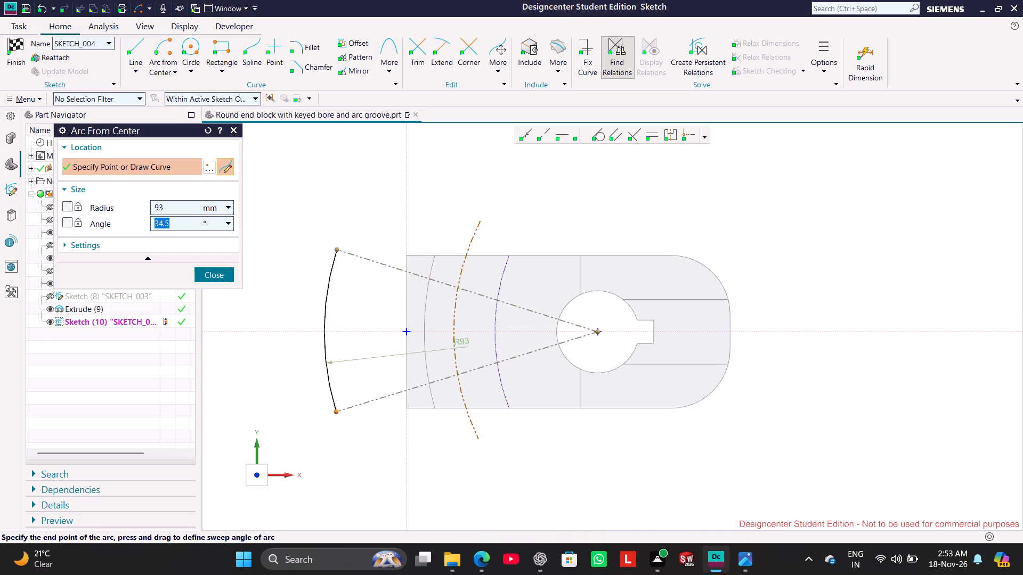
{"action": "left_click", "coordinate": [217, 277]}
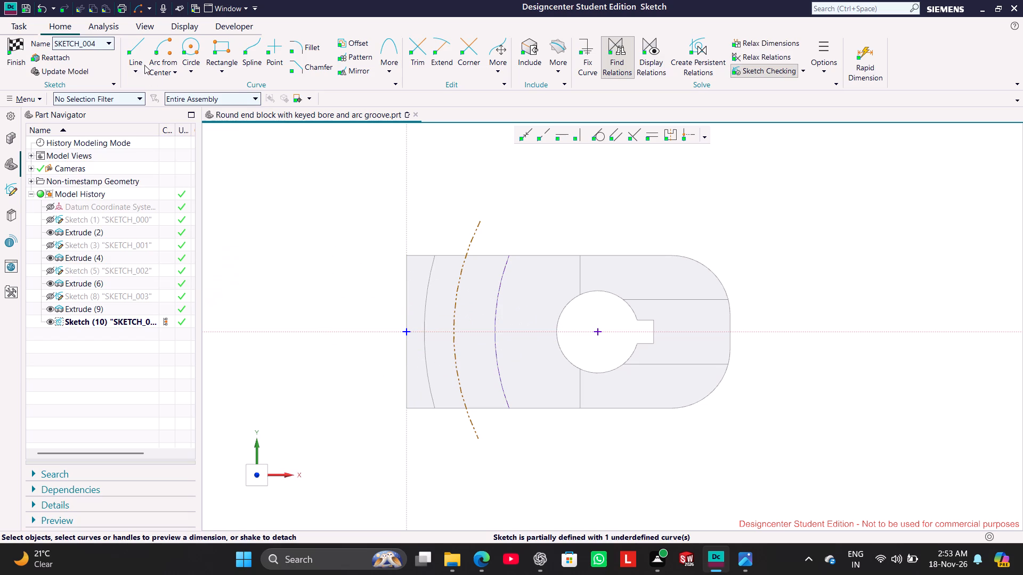
Sketch a slanted line about 103 mm long from the bore centre, rising above the horizontal axis past the block's flat end.
{"action": "left_click", "coordinate": [136, 54]}
{"action": "left_click", "coordinate": [134, 51]}
{"action": "left_click", "coordinate": [599, 331]}
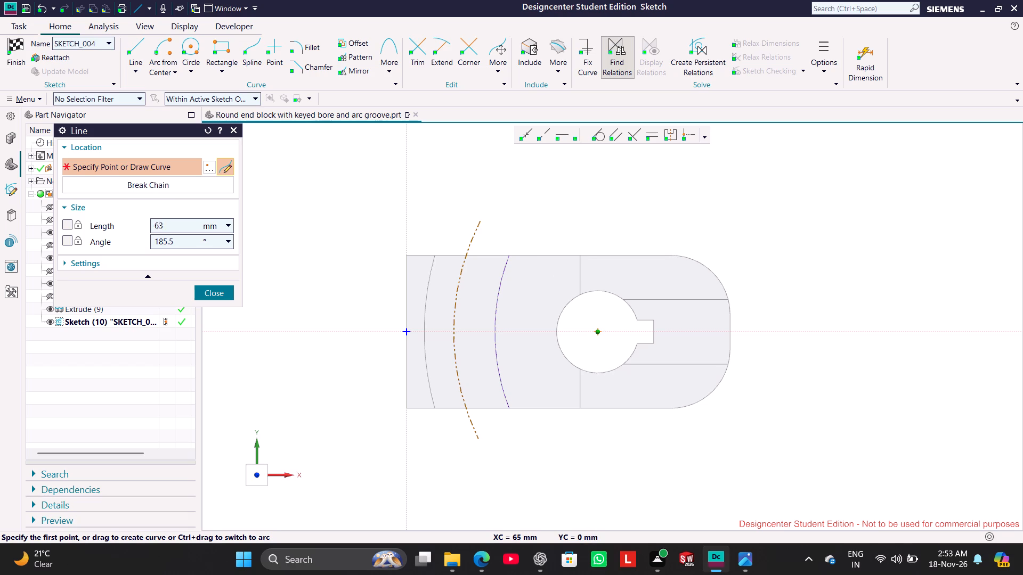
{"action": "left_click", "coordinate": [311, 233]}
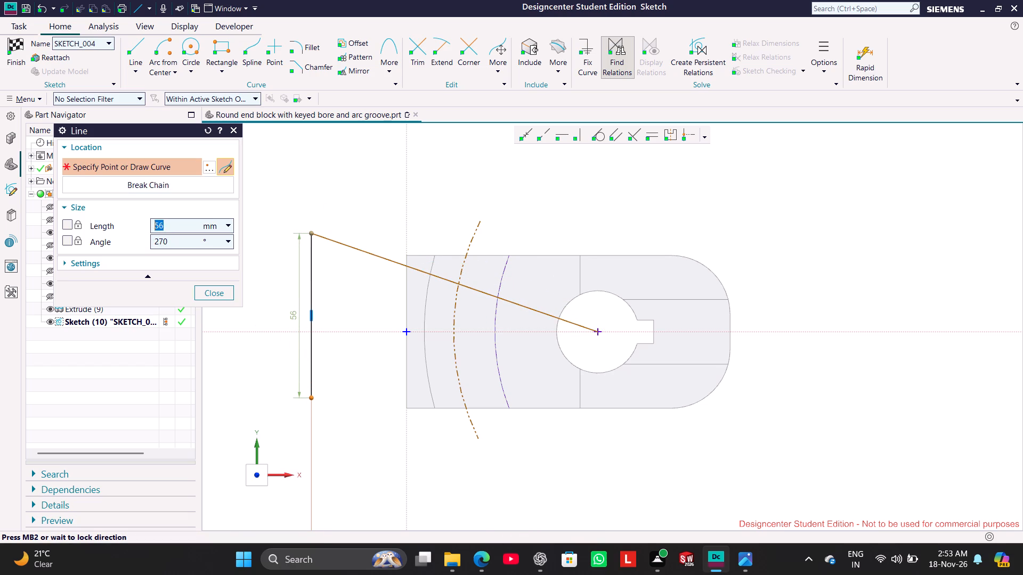
{"action": "left_click", "coordinate": [205, 291]}
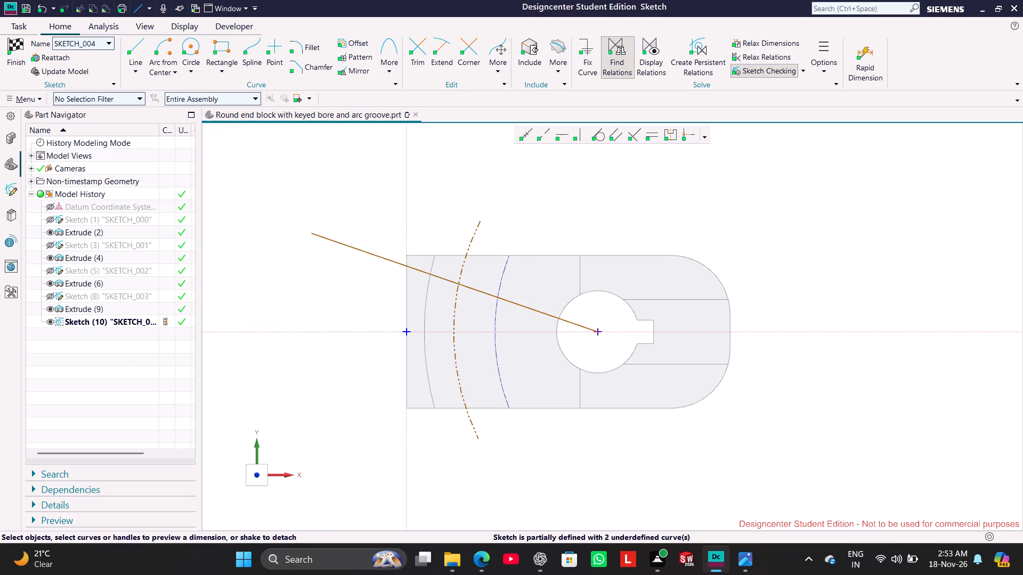
Convert the slanted line from the bore centre to a reference line.
{"action": "left_click", "coordinate": [374, 253]}
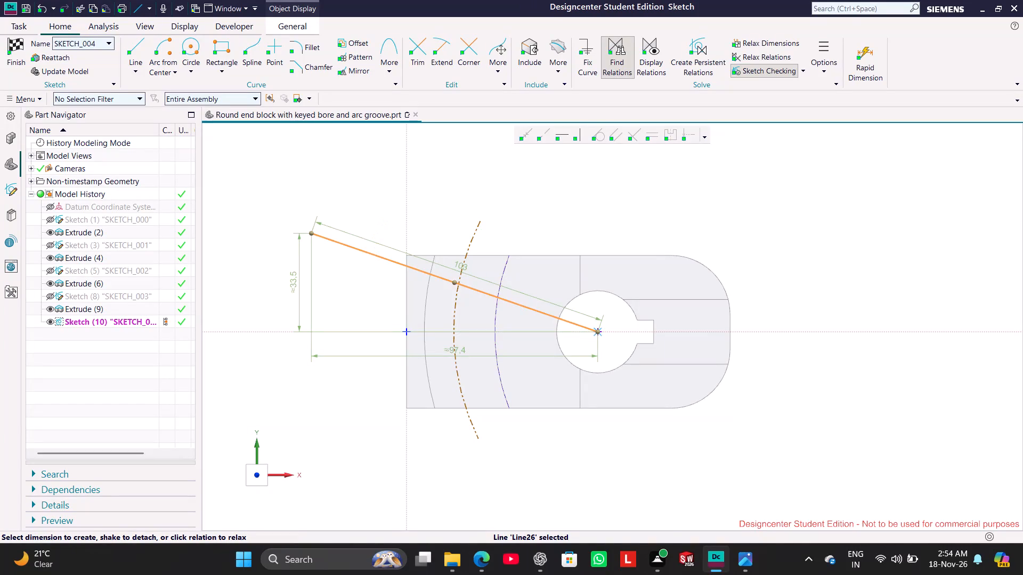
{"action": "left_click", "coordinate": [311, 402]}
{"action": "right_click", "coordinate": [368, 253]}
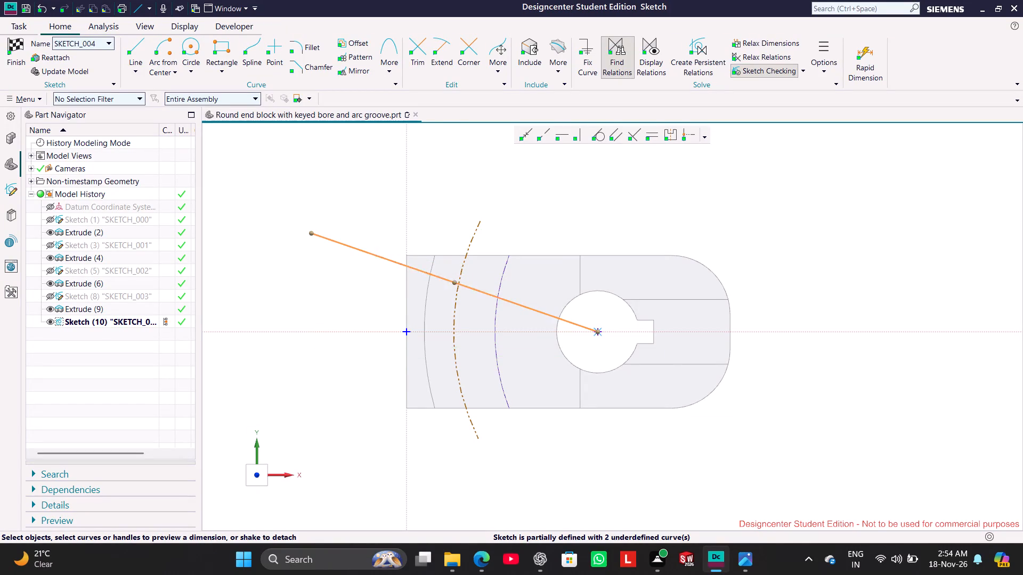
{"action": "left_click", "coordinate": [377, 244]}
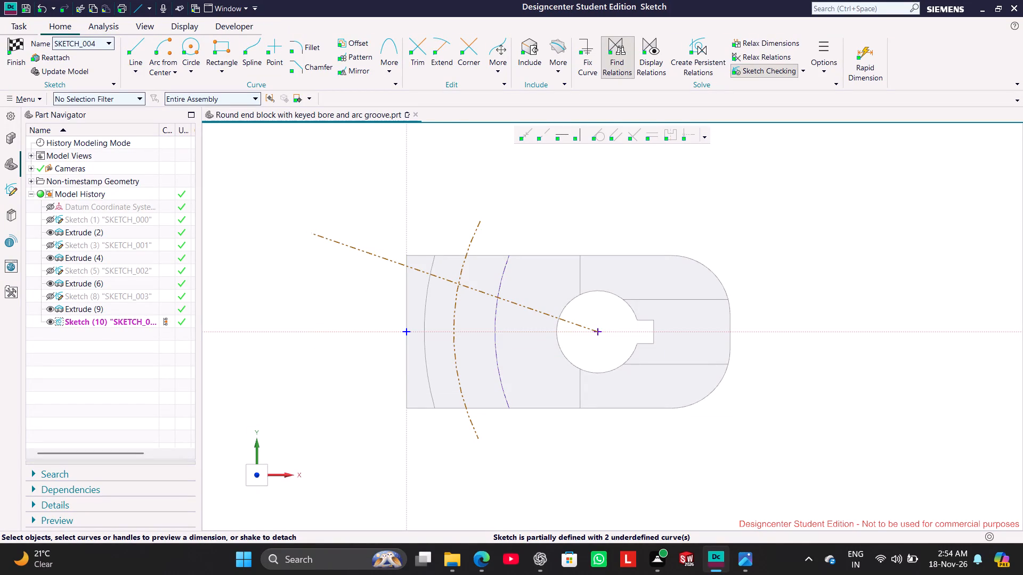
Mirror the slanted reference line about the horizontal axis.
{"action": "left_click", "coordinate": [370, 253]}
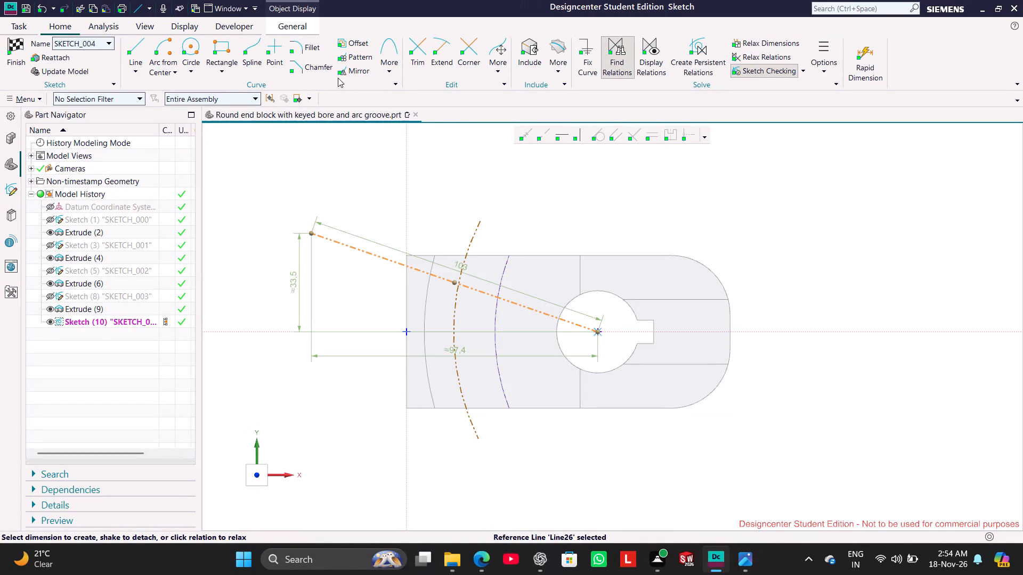
{"action": "left_click", "coordinate": [349, 72]}
{"action": "middle_click", "coordinate": [334, 310]}
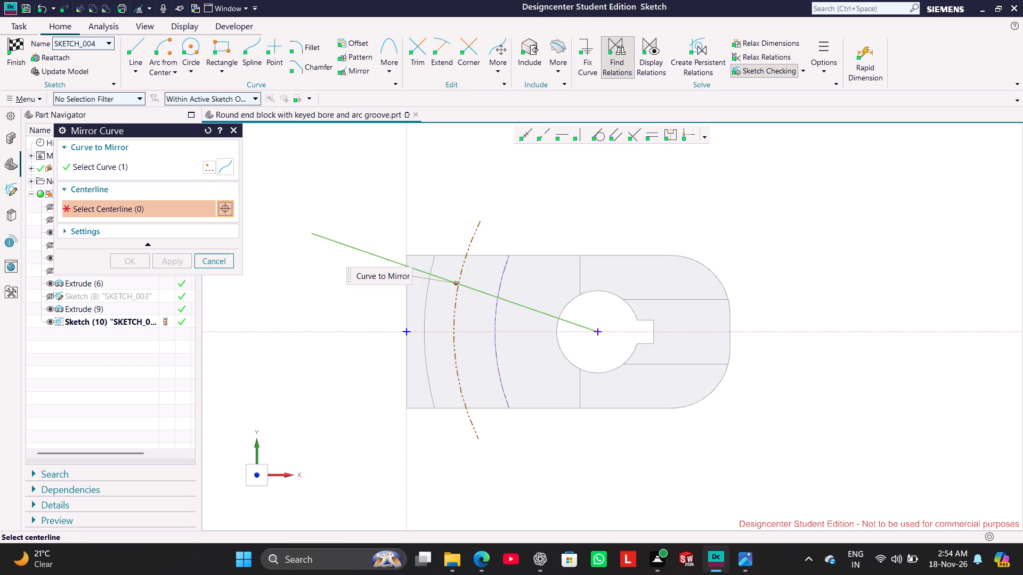
{"action": "left_click", "coordinate": [464, 326]}
{"action": "left_click", "coordinate": [185, 258]}
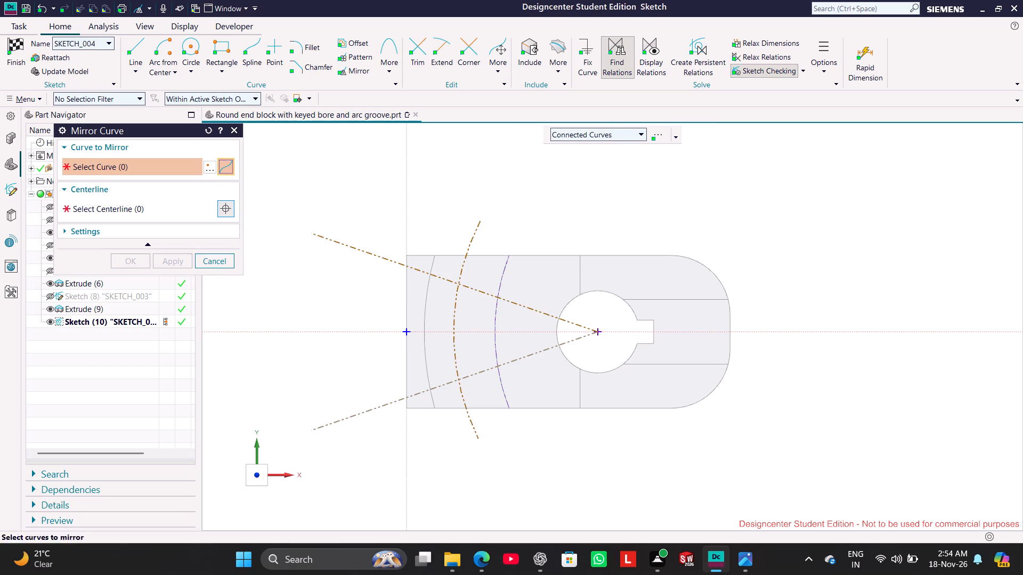
{"action": "left_click", "coordinate": [266, 166]}
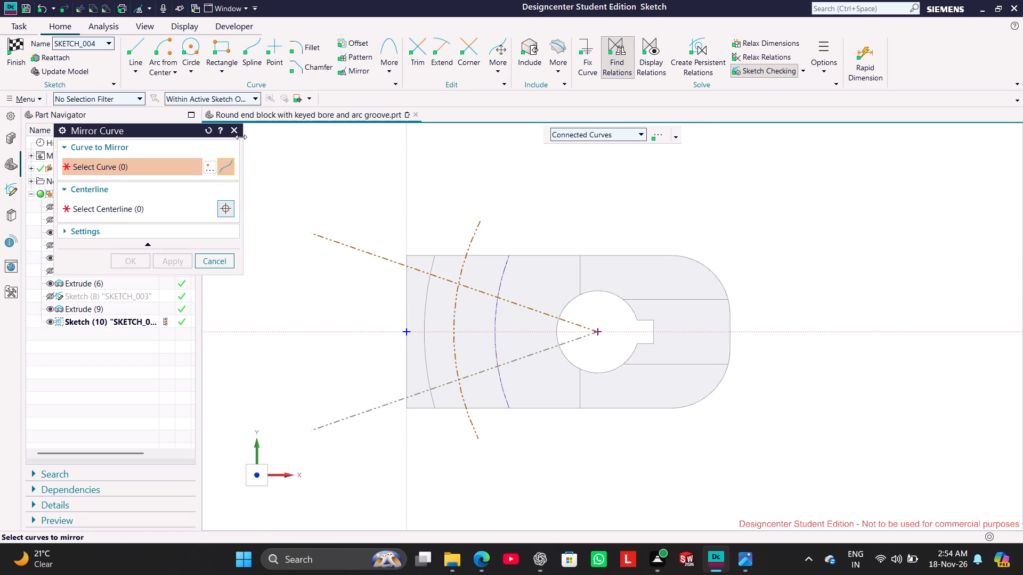
{"action": "left_click", "coordinate": [236, 132]}
Dimension the angle between the two slanted reference lines as 30°.
{"action": "left_click", "coordinate": [338, 239]}
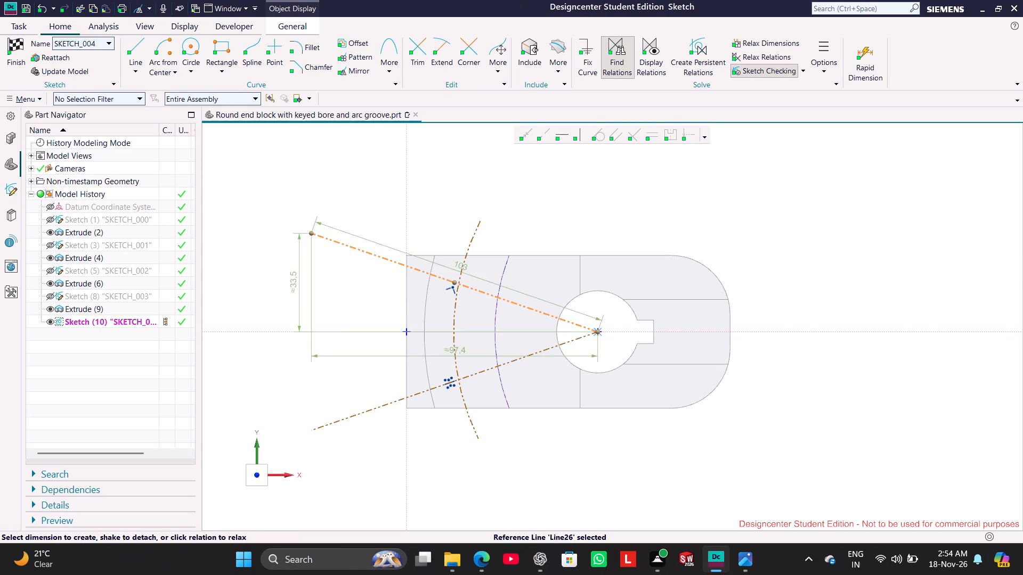
{"action": "left_click", "coordinate": [366, 407]}
{"action": "double_click", "coordinate": [352, 333]}
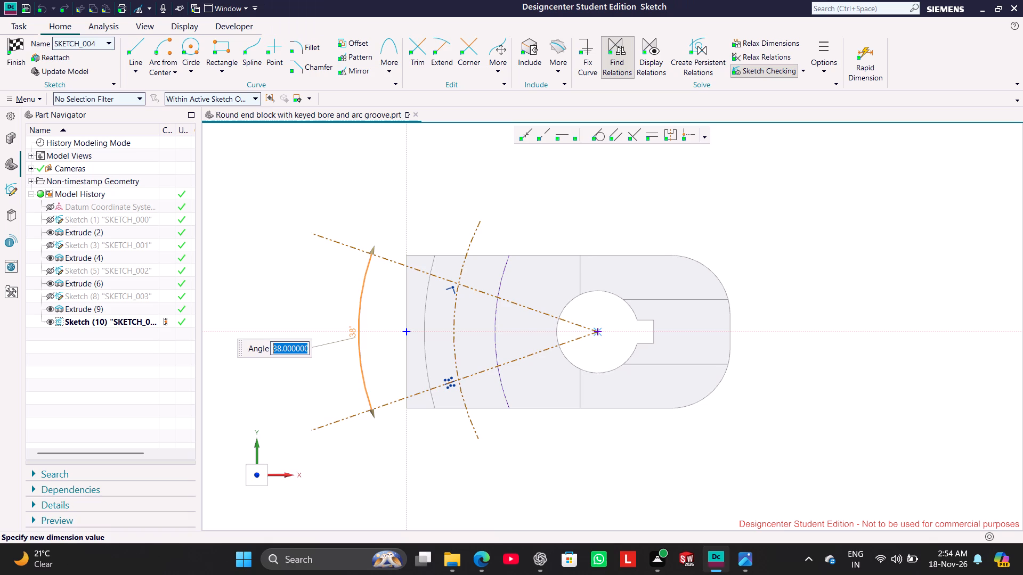
{"action": "key", "text": "period"}
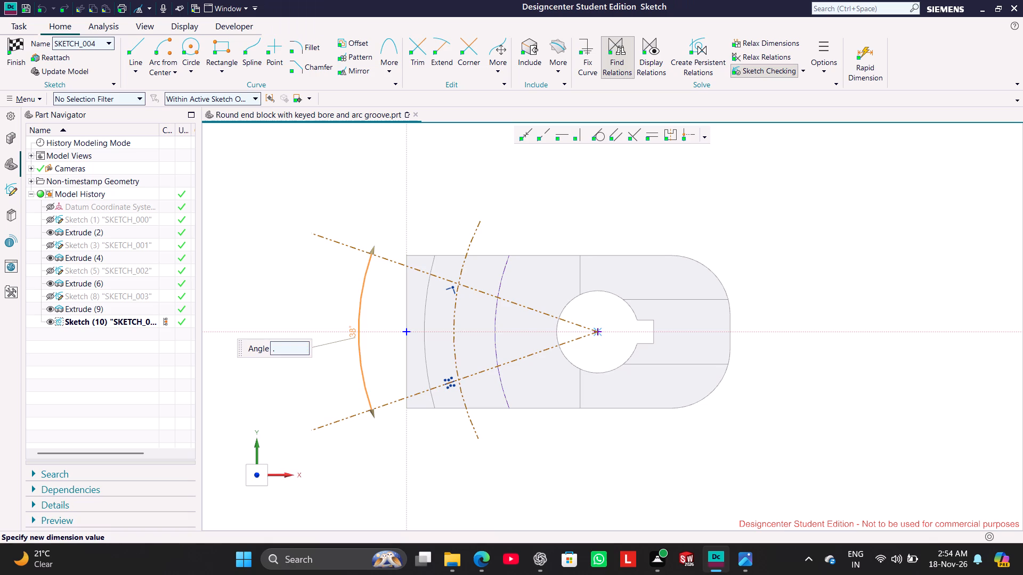
{"action": "key", "text": "BackSpace"}
{"action": "type", "text": "30"}
{"action": "key", "text": "Return"}
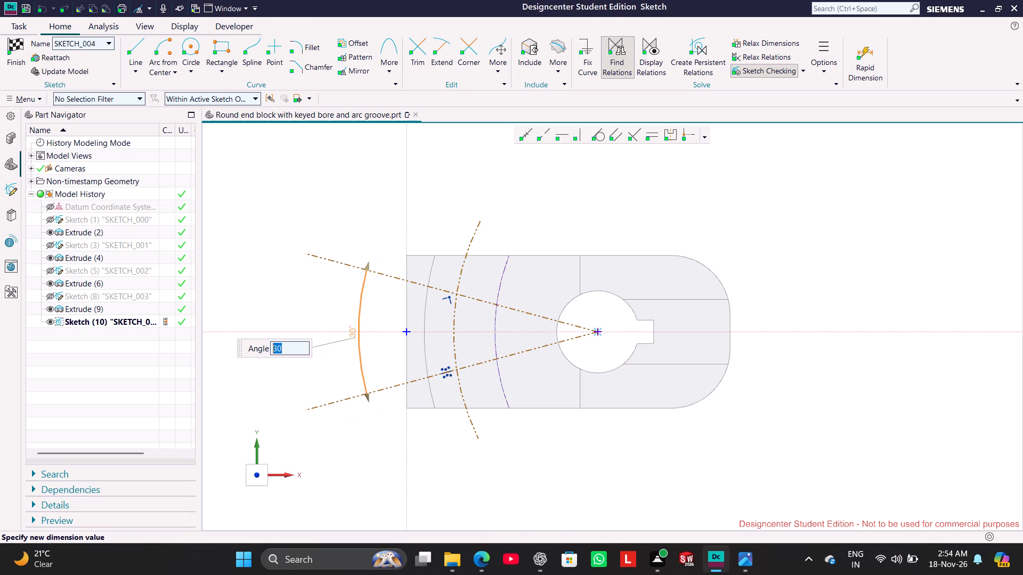
{"action": "left_click", "coordinate": [605, 490]}
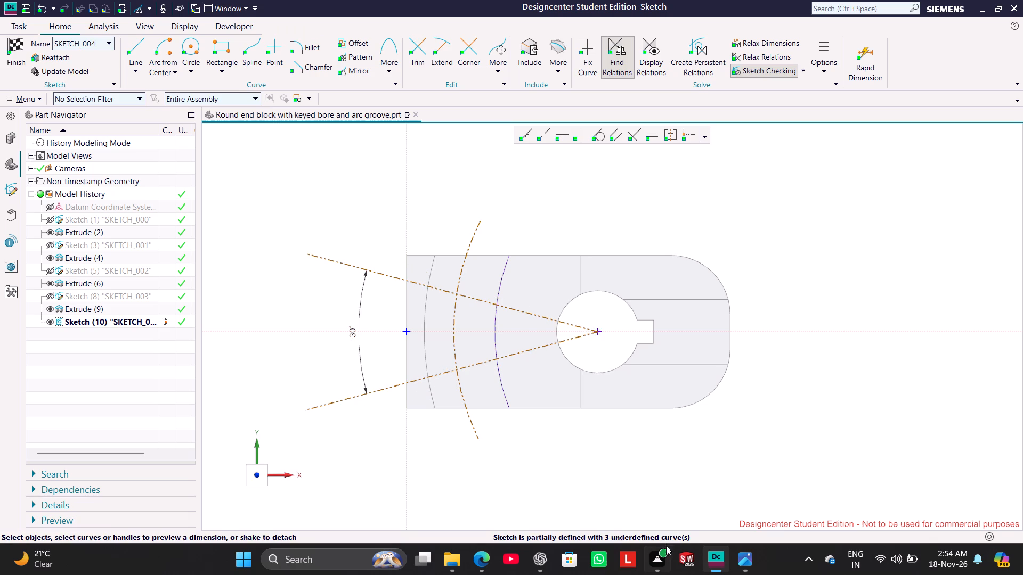
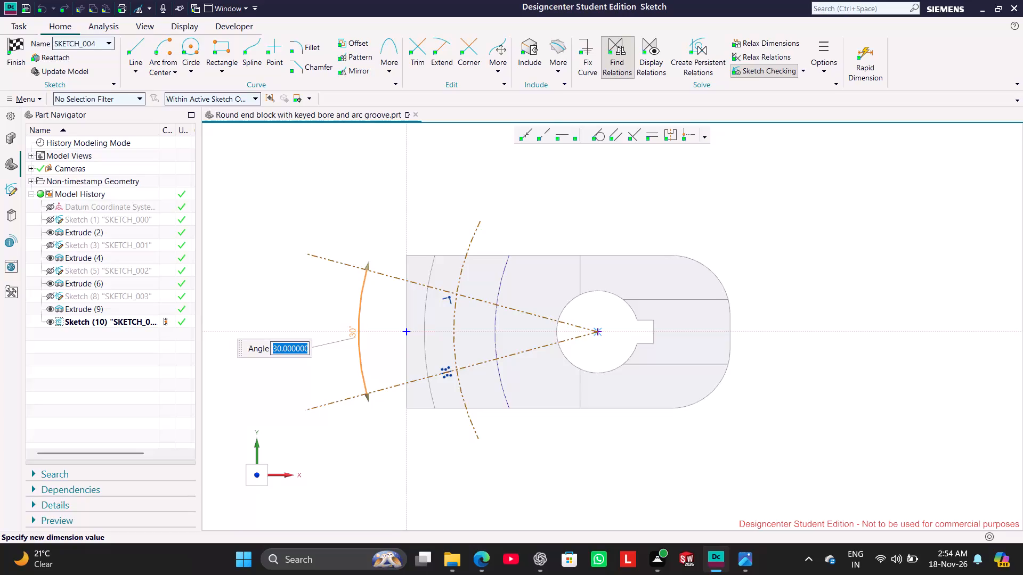
Set the angle between the two slanted reference lines to 35°.
{"action": "type", "text": "35"}
{"action": "key", "text": "Return"}
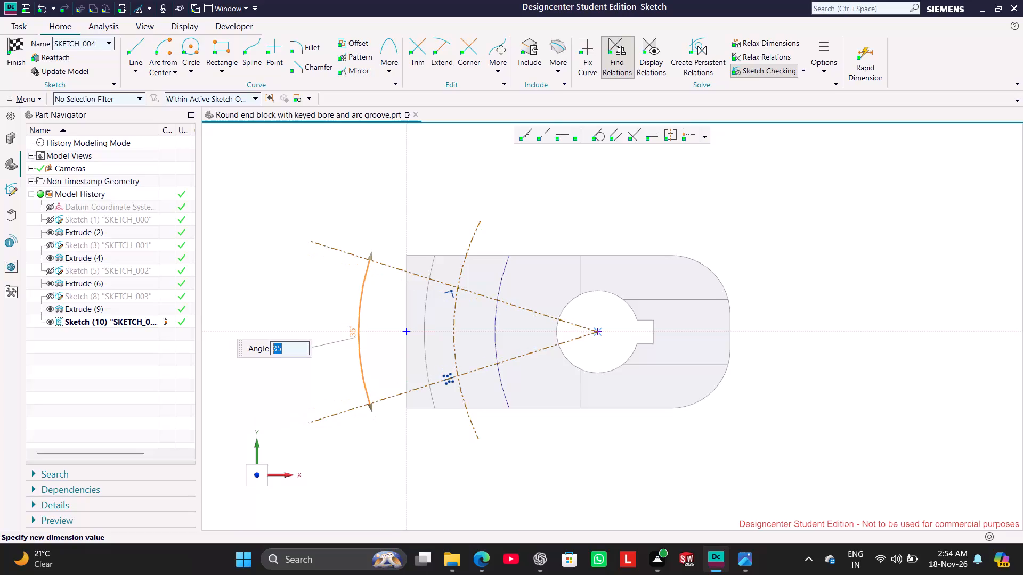
{"action": "left_click", "coordinate": [361, 466]}
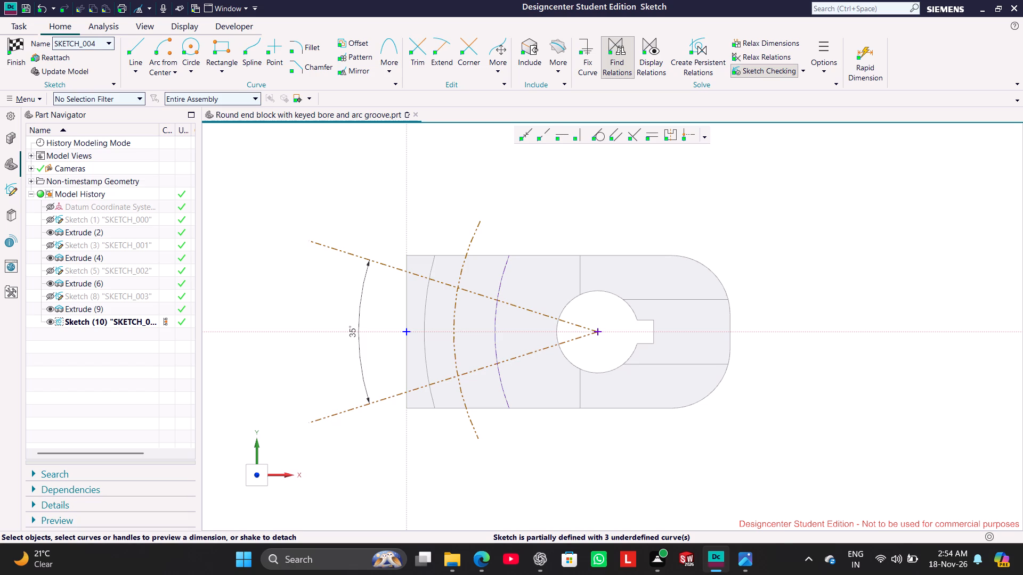
Lengthen both slanted reference lines slightly, farther past the block's flat end.
{"action": "left_click_drag", "start_coordinate": [533, 356], "coordinate": [505, 326]}
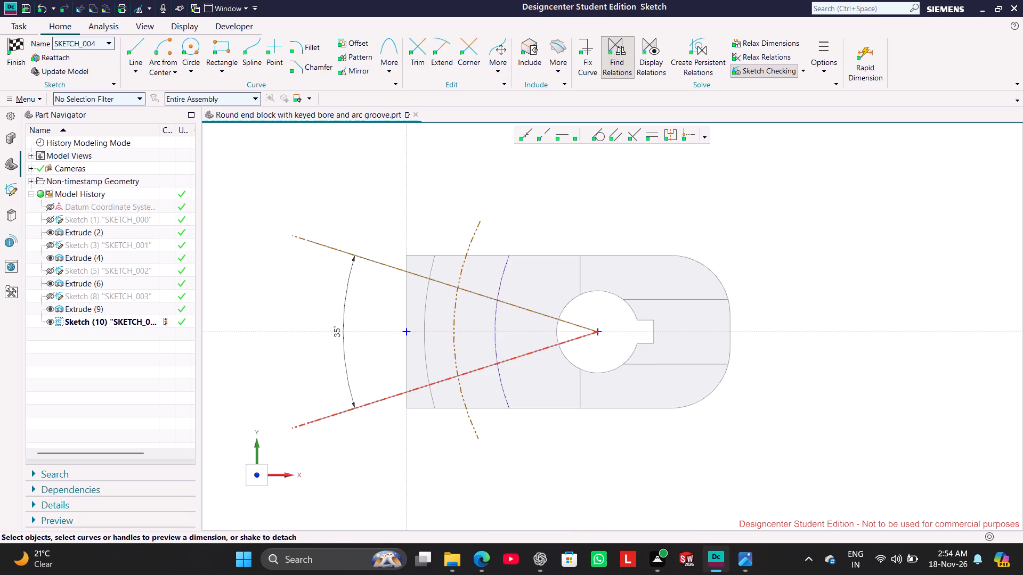
{"action": "left_click_drag", "start_coordinate": [505, 326], "coordinate": [509, 322]}
{"action": "left_click", "coordinate": [460, 504]}
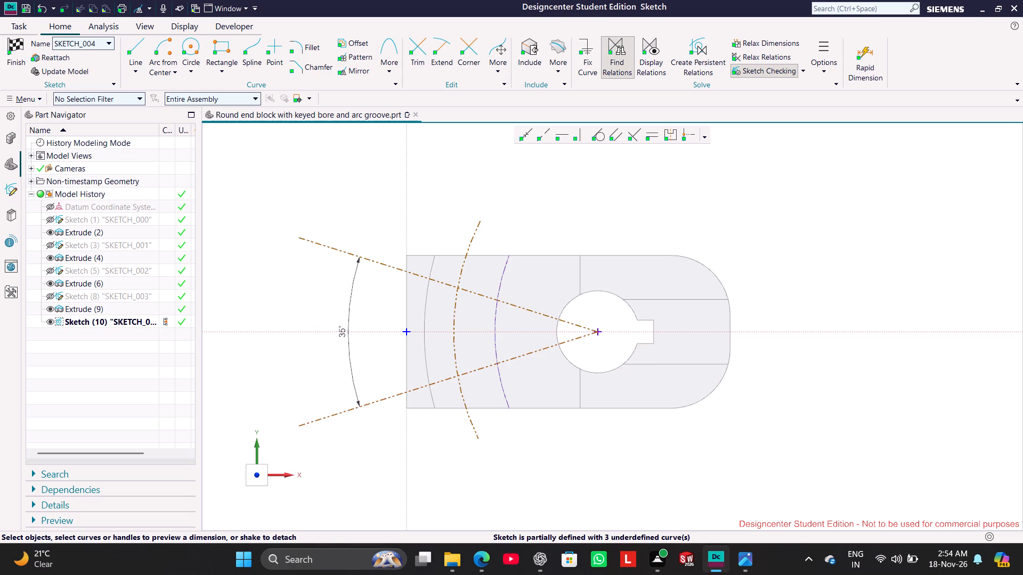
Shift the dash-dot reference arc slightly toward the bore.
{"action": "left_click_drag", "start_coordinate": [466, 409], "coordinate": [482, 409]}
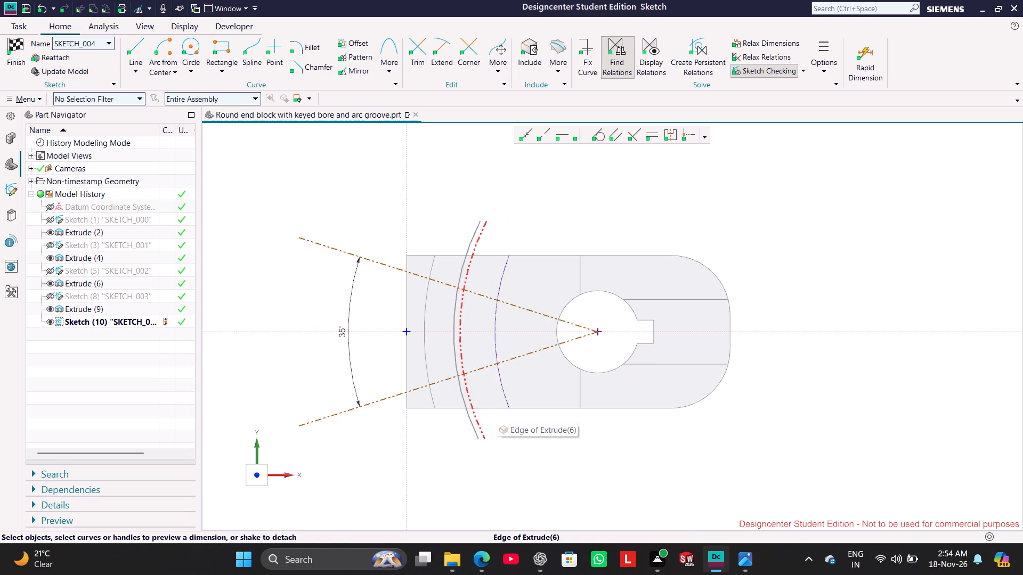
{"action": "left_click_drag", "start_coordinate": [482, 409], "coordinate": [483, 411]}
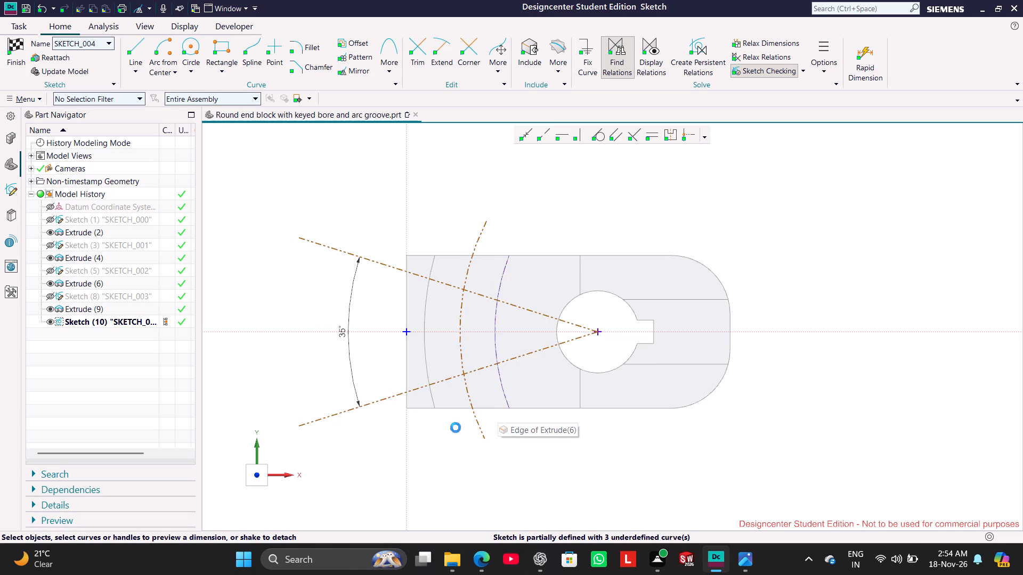
Dimension the dash-dot reference arc's radius as 85 mm, checking the value against the Practice Problem drawing in Photos.
{"action": "left_click", "coordinate": [475, 245]}
{"action": "left_click", "coordinate": [431, 198]}
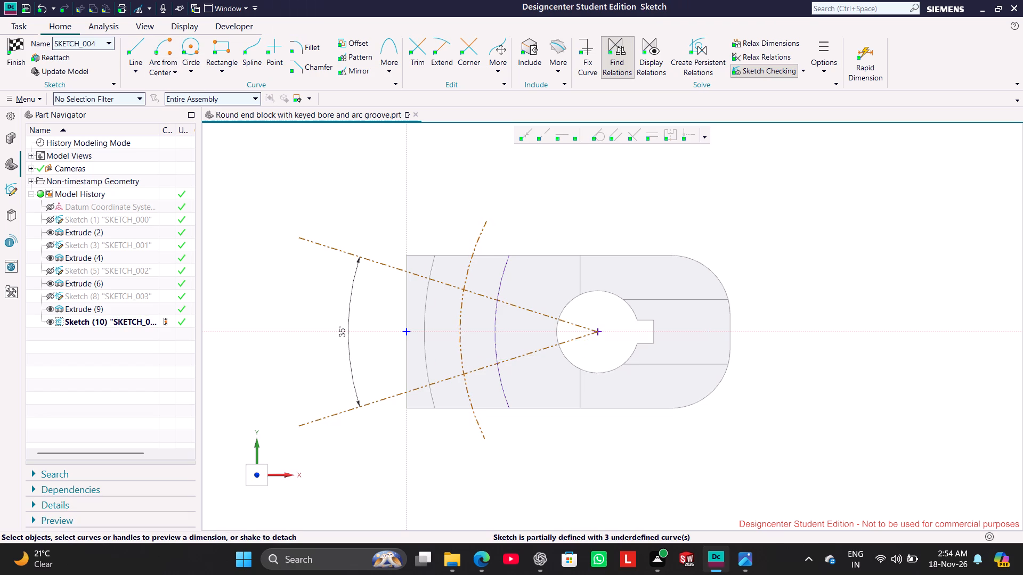
{"action": "left_click", "coordinate": [473, 242]}
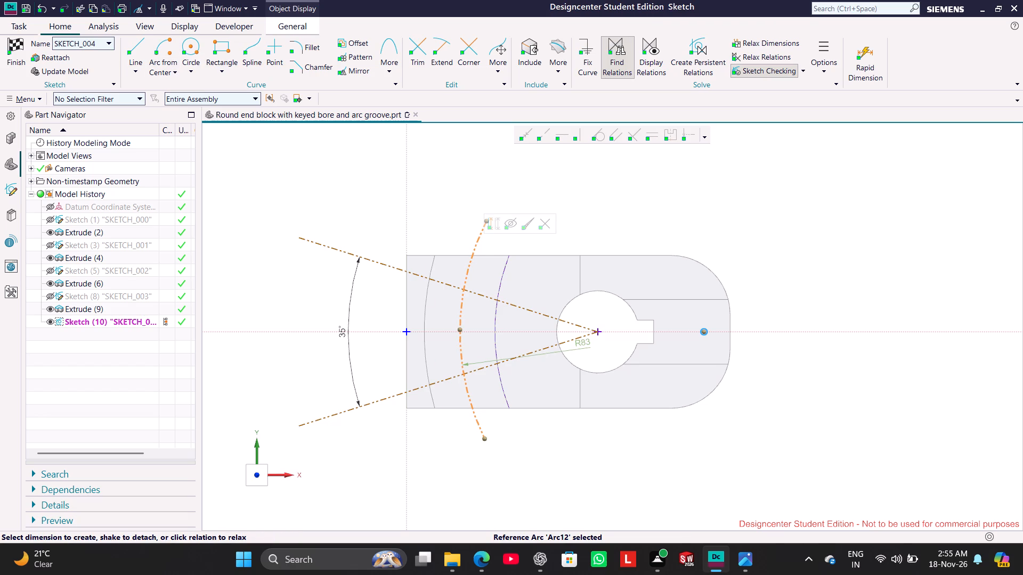
{"action": "double_click", "coordinate": [583, 346]}
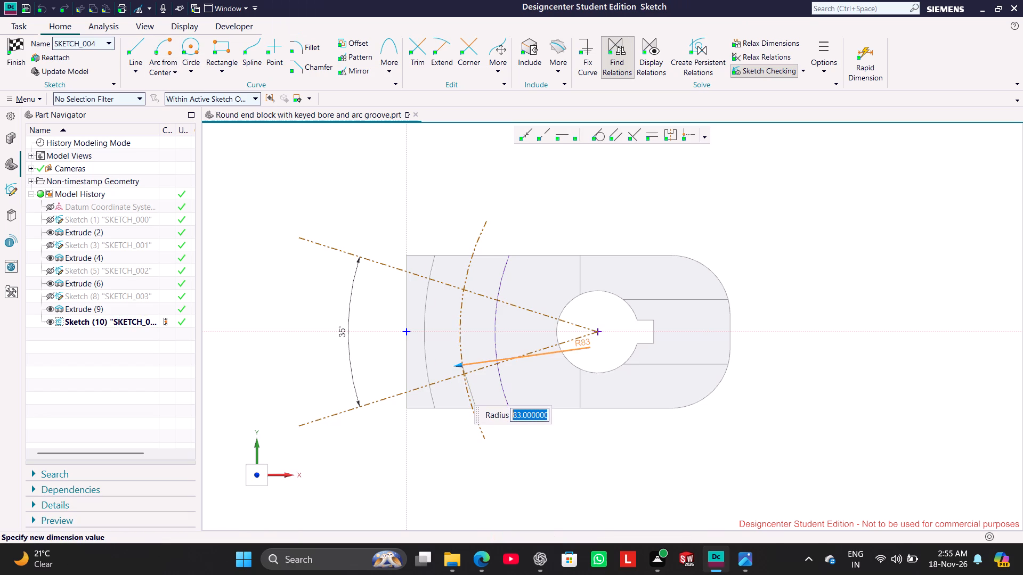
{"action": "left_click", "coordinate": [741, 559]}
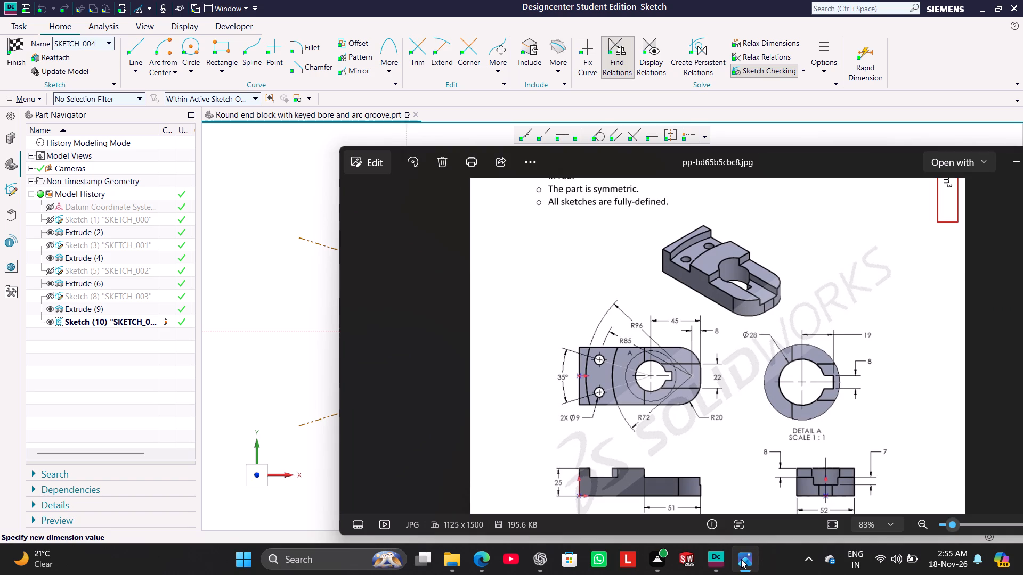
{"action": "left_click", "coordinate": [741, 559]}
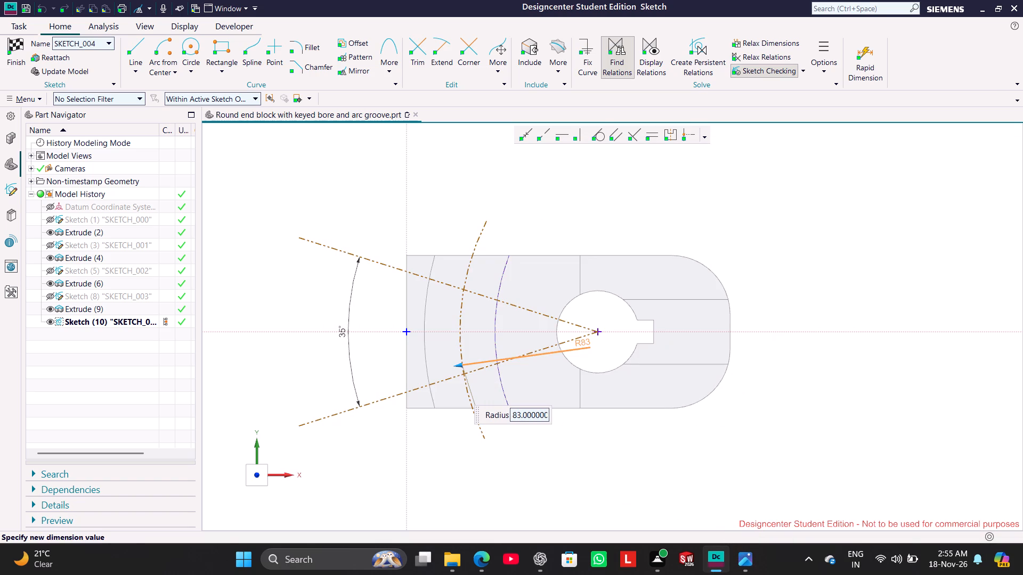
{"action": "double_click", "coordinate": [530, 415]}
{"action": "type", "text": "85"}
{"action": "key", "text": "Return"}
{"action": "left_click", "coordinate": [610, 478]}
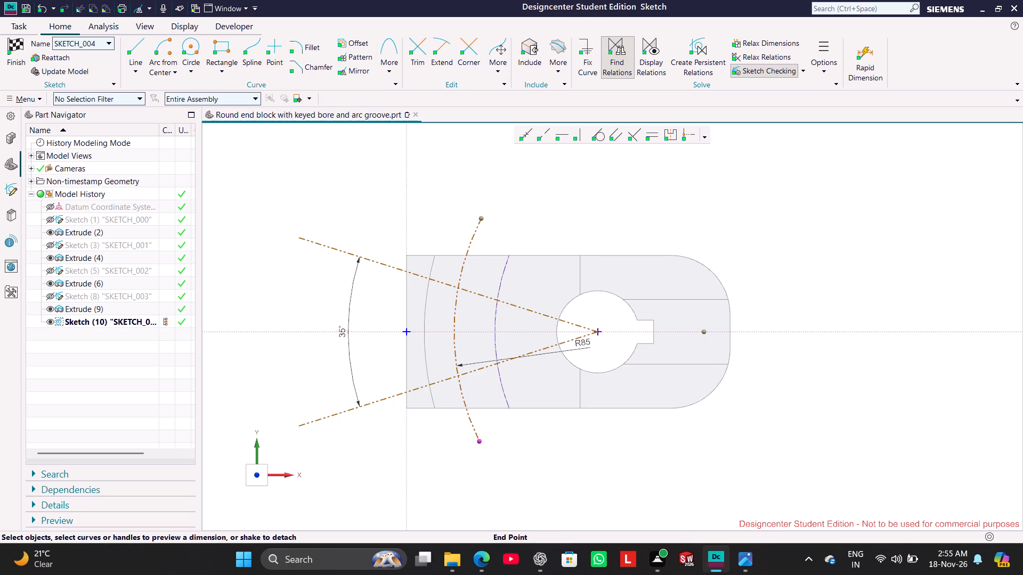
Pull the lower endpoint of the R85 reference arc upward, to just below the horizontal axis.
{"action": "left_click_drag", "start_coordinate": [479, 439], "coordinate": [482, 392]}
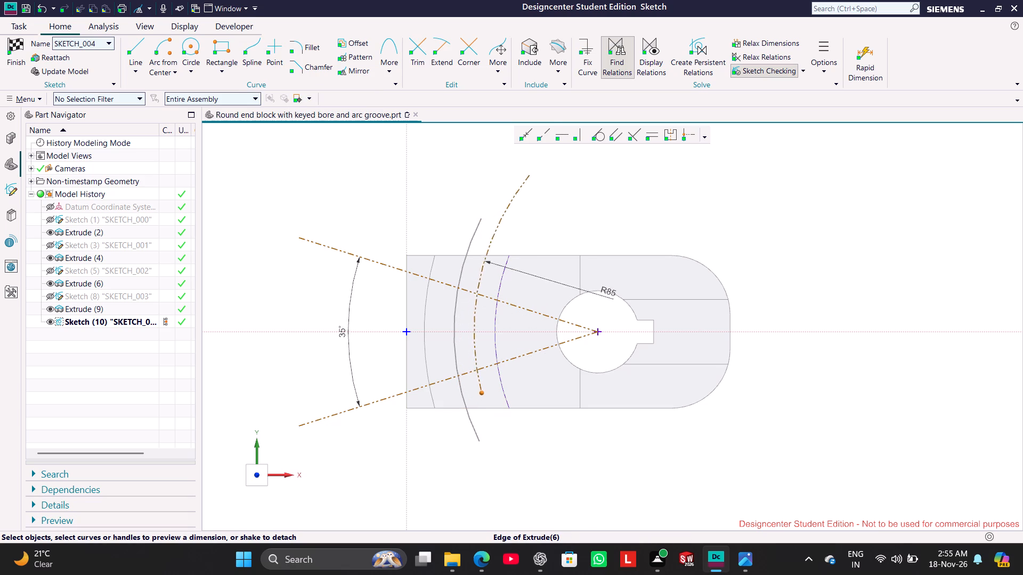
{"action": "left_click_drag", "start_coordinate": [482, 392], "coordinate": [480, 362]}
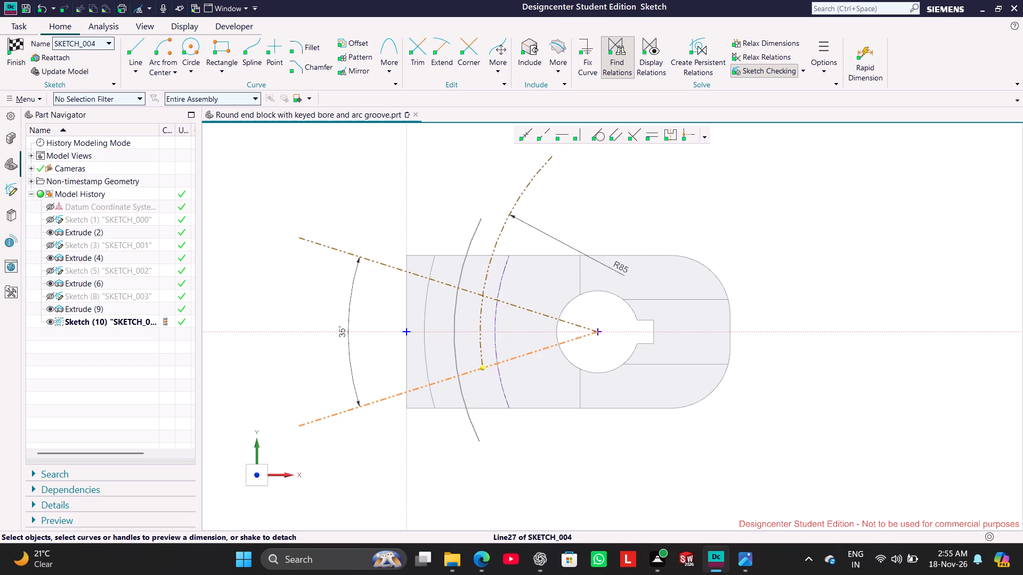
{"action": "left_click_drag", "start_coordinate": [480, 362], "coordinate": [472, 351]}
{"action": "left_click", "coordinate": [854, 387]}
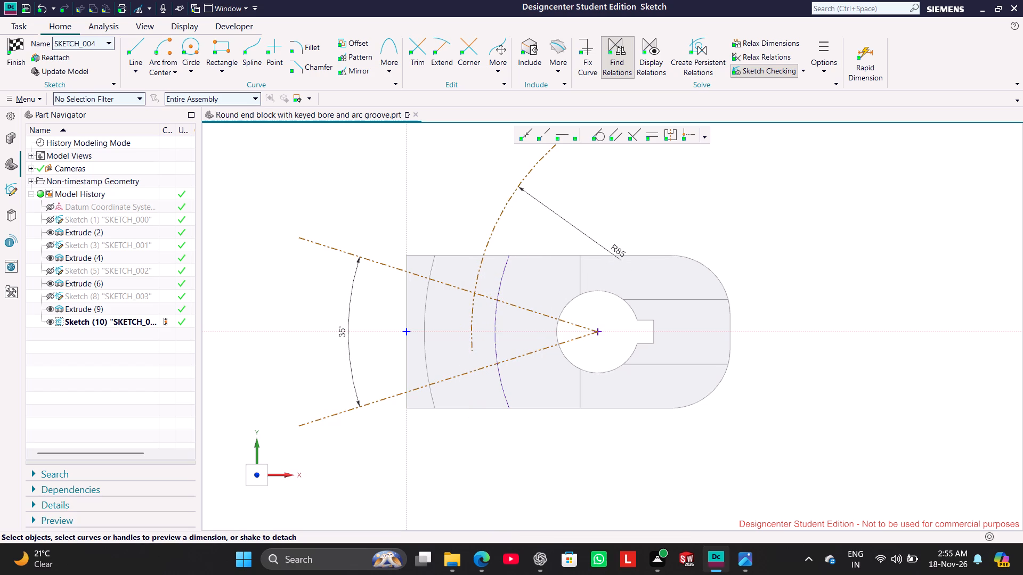
Make the midpoint of the R85 reference arc coincident with the sketch's horizontal axis.
{"action": "left_click", "coordinate": [526, 134]}
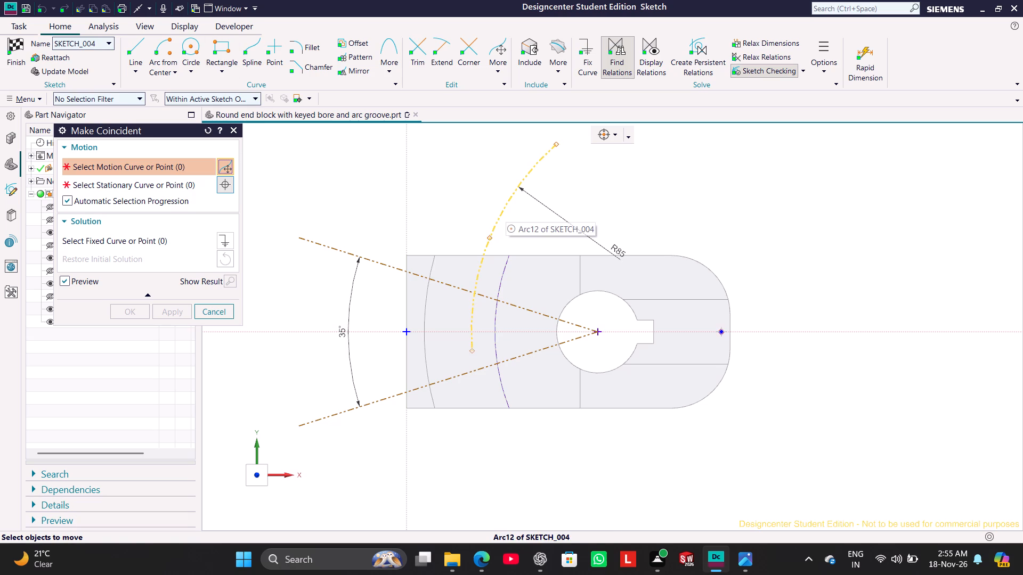
{"action": "left_click", "coordinate": [491, 239]}
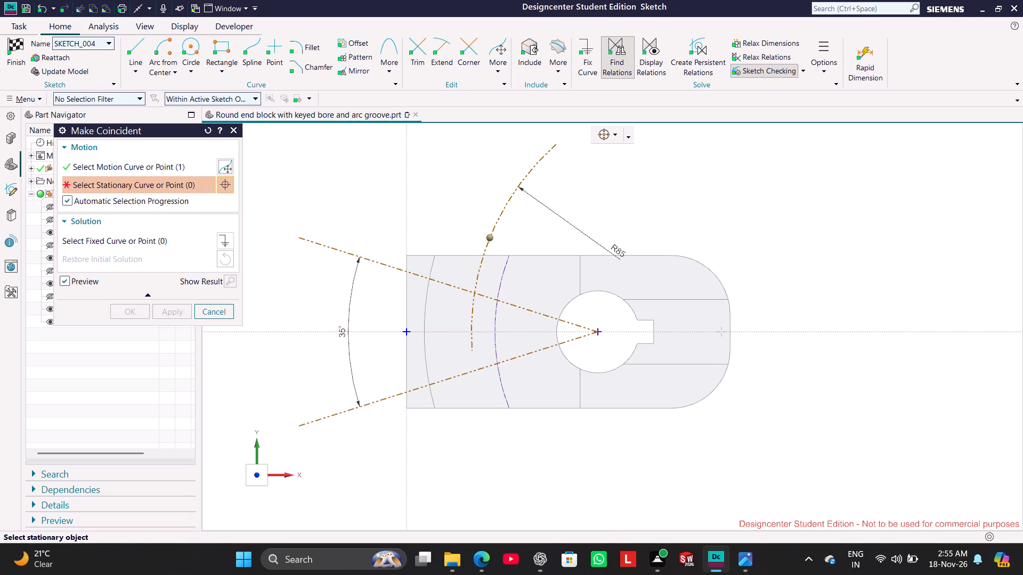
{"action": "left_click", "coordinate": [683, 335]}
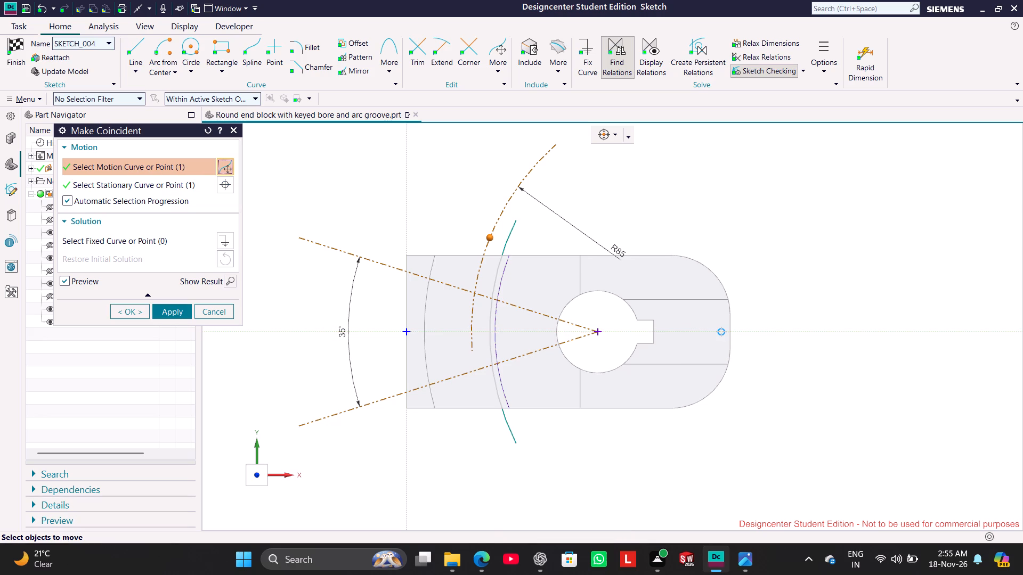
{"action": "left_click", "coordinate": [183, 310]}
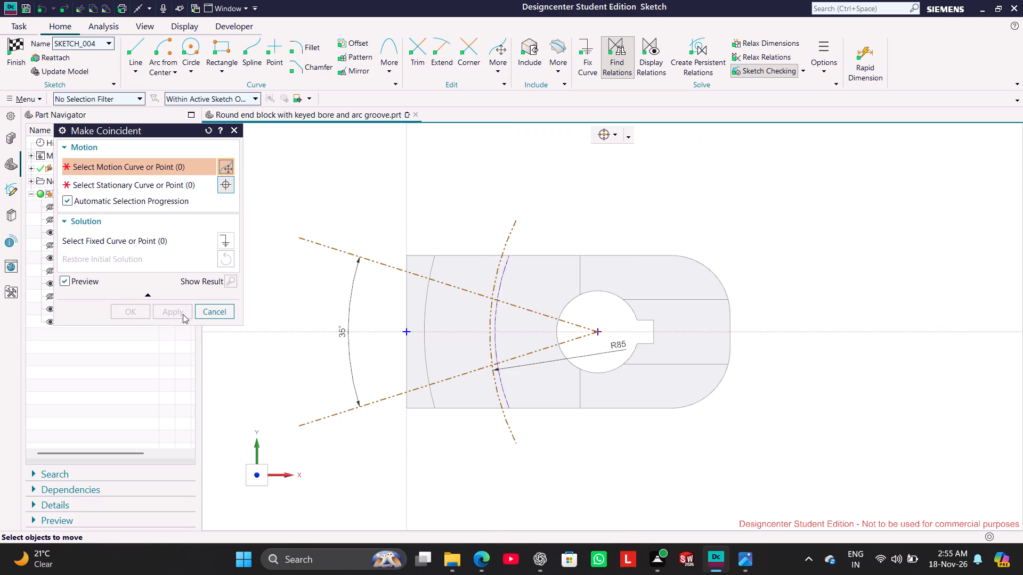
{"action": "left_click", "coordinate": [490, 468]}
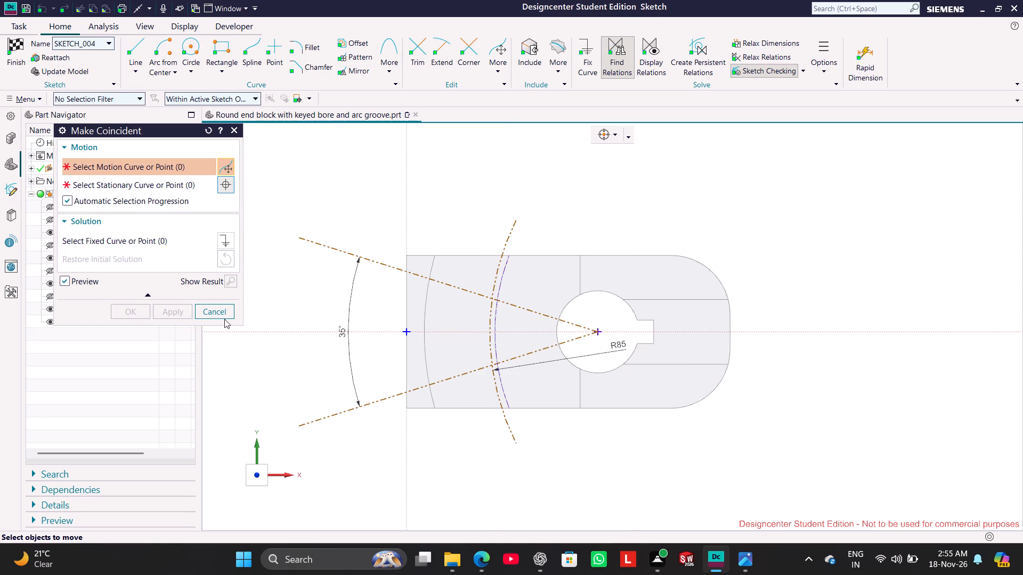
{"action": "left_click", "coordinate": [220, 310]}
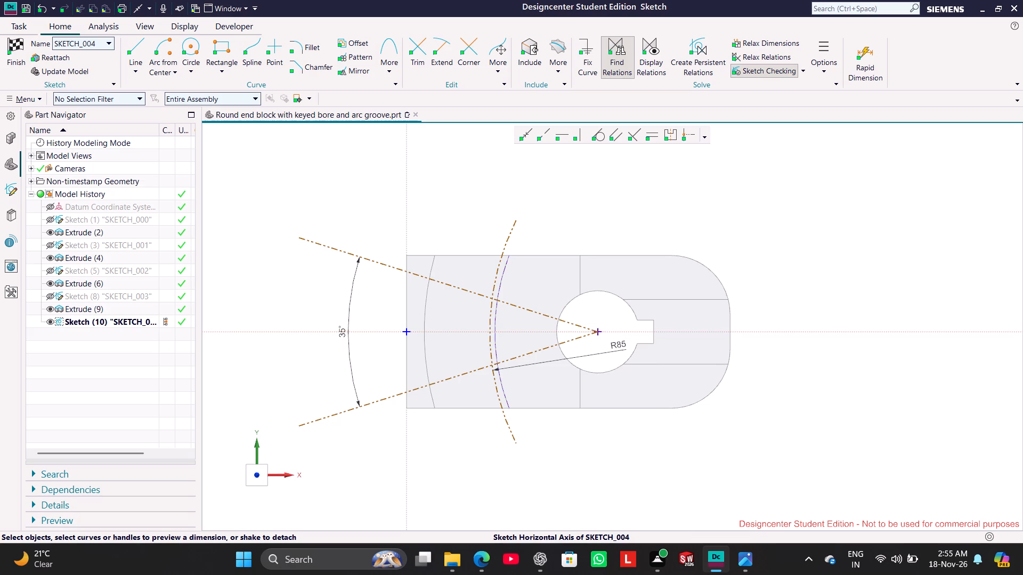
Move the R85 reference arc toward the block's flat end, between the two existing arc edges.
{"action": "left_click_drag", "start_coordinate": [507, 241], "coordinate": [474, 242]}
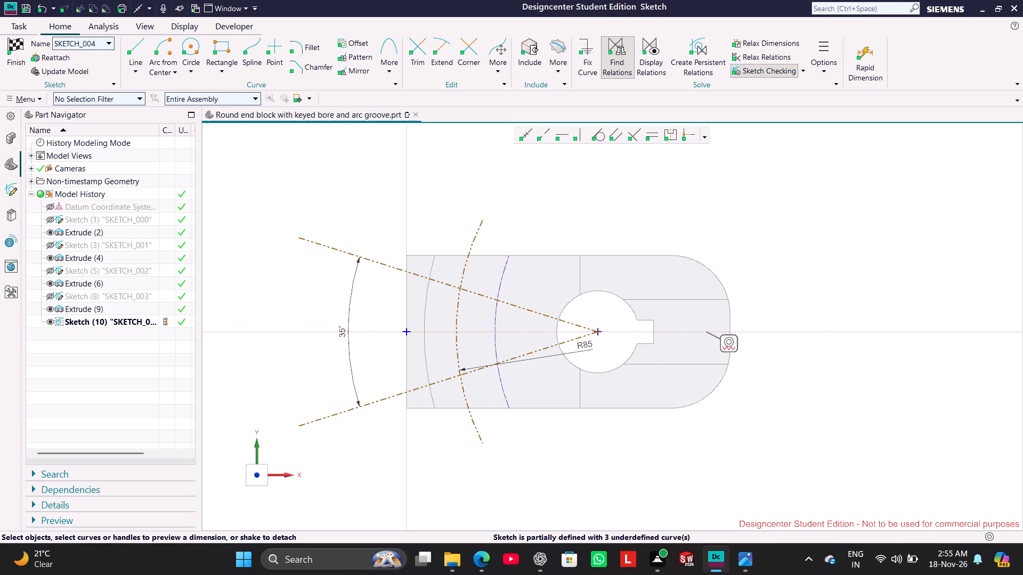
{"action": "left_click", "coordinate": [797, 352]}
{"action": "left_click", "coordinate": [352, 185]}
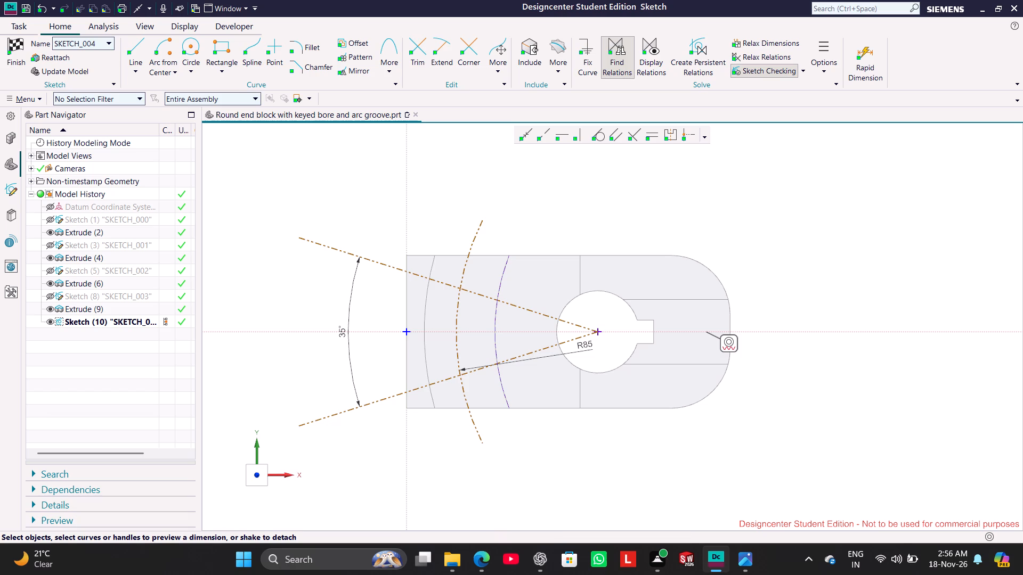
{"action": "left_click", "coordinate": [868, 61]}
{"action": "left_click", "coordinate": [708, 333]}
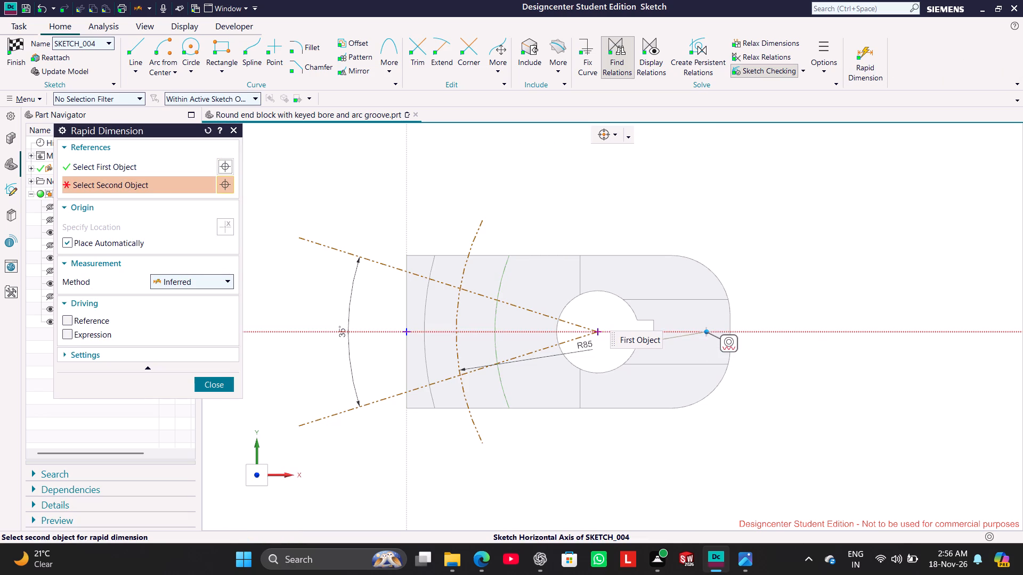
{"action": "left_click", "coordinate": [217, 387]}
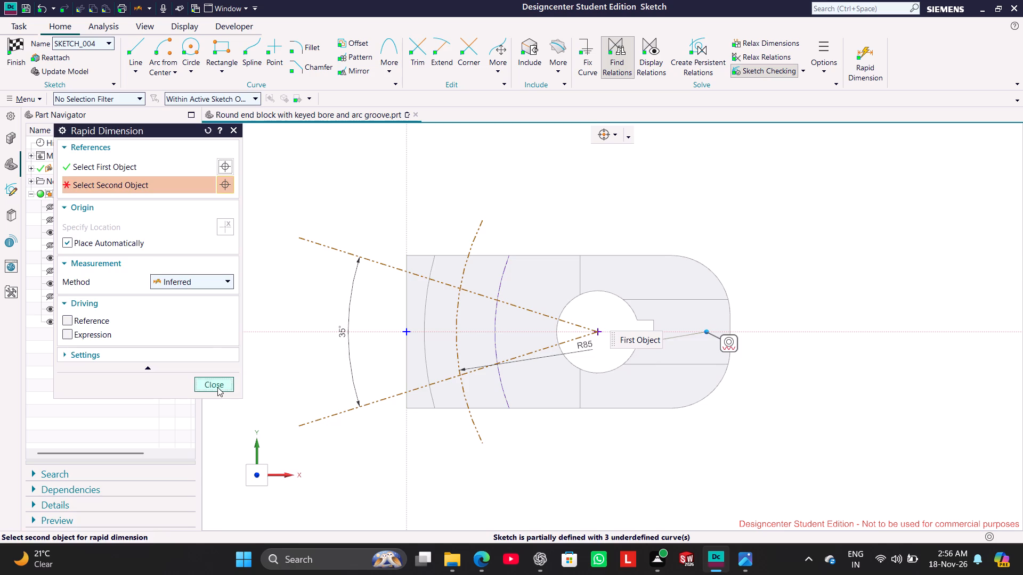
Include the short straight edge at the block's rounded end in the sketch.
{"action": "left_click", "coordinate": [533, 56]}
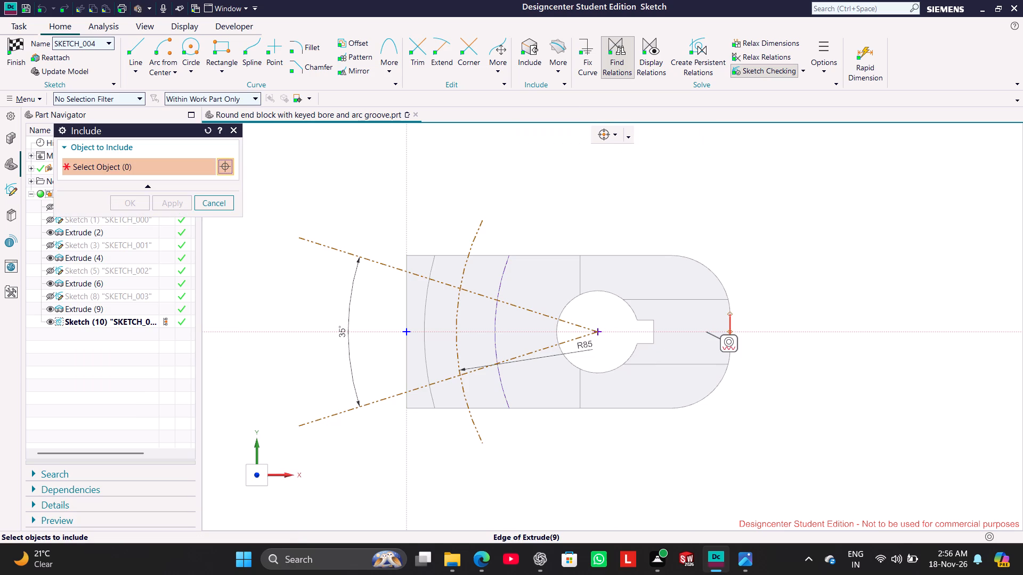
{"action": "left_click", "coordinate": [735, 322]}
{"action": "left_click", "coordinate": [184, 201]}
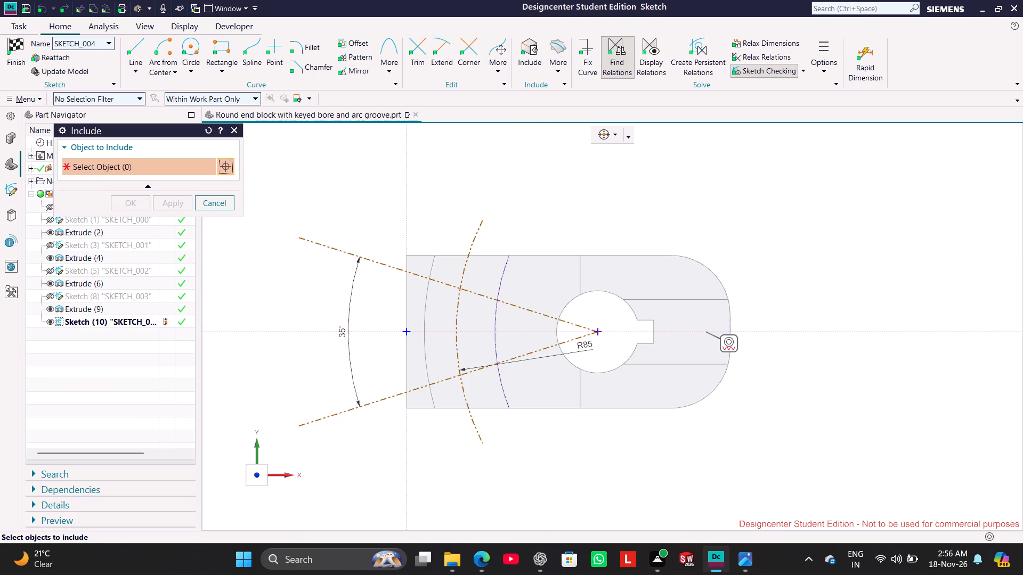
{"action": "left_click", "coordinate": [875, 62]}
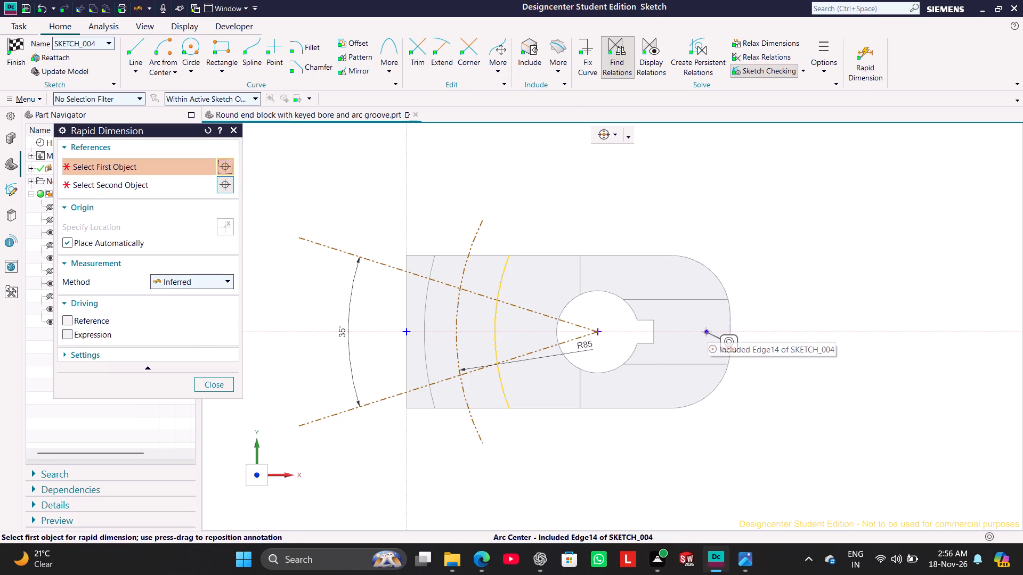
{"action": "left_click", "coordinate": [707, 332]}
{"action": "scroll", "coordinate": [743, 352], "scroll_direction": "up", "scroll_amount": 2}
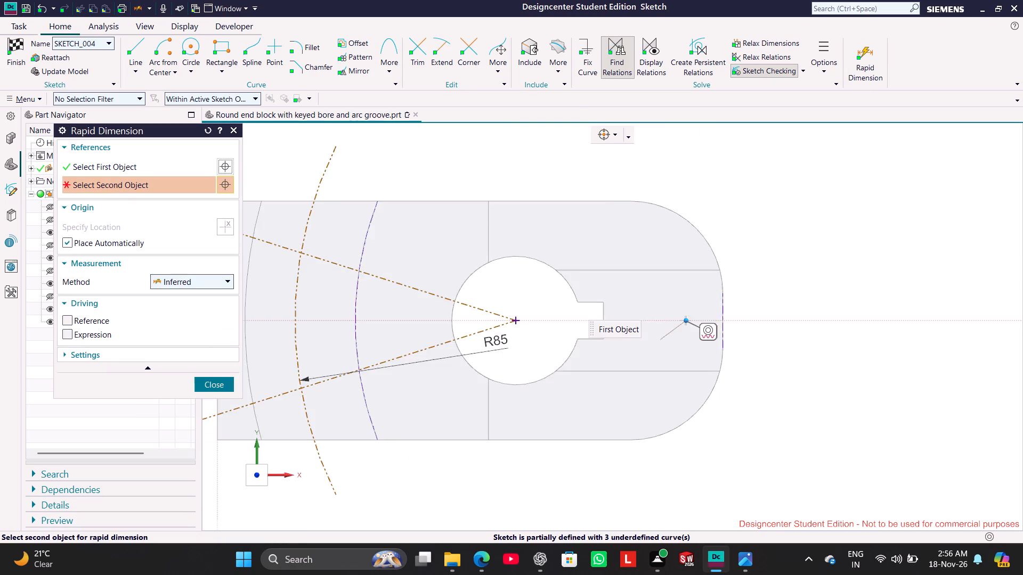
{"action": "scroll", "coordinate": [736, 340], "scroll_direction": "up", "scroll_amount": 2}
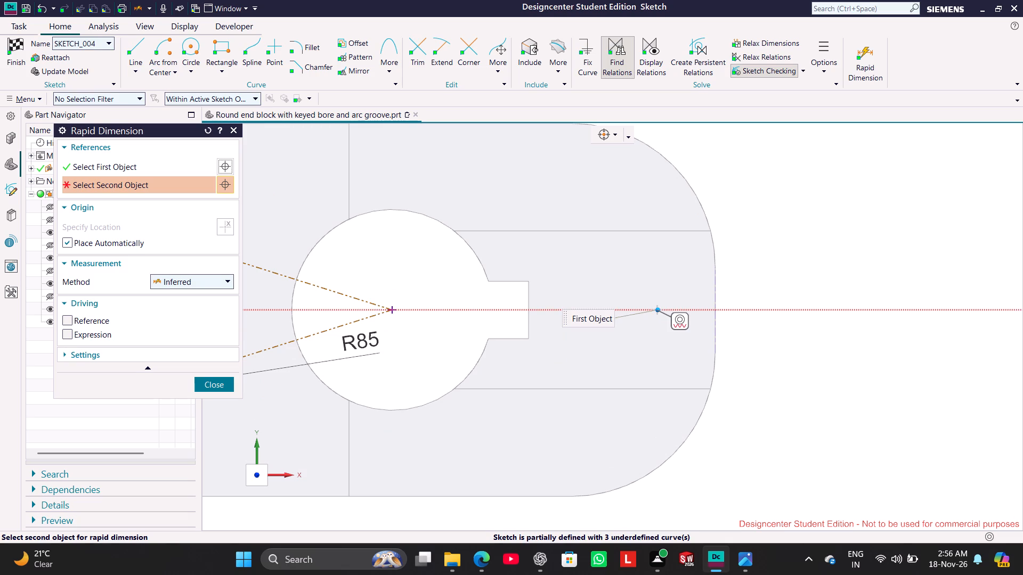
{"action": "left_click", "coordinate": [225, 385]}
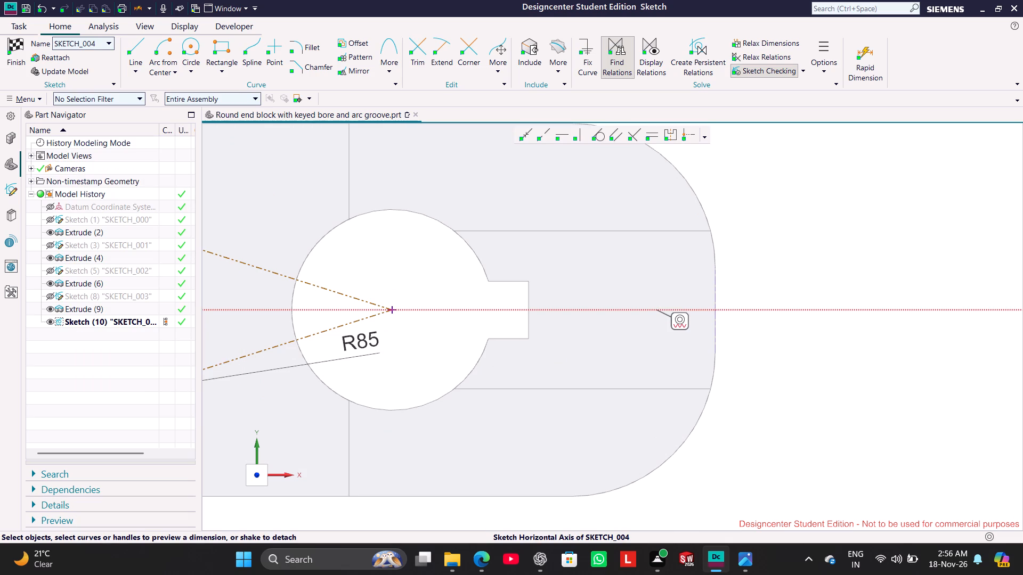
Dimension the horizontal distance between the short straight edge's midpoint at the rounded end and the R85 reference arc's centre.
{"action": "left_click", "coordinate": [718, 327]}
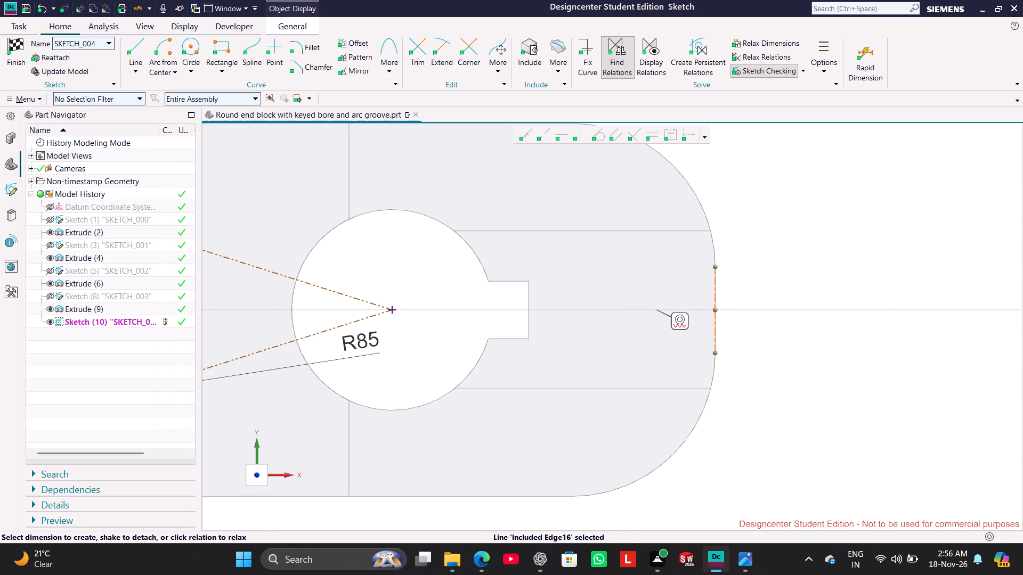
{"action": "left_click", "coordinate": [812, 235]}
{"action": "left_click", "coordinate": [869, 53]}
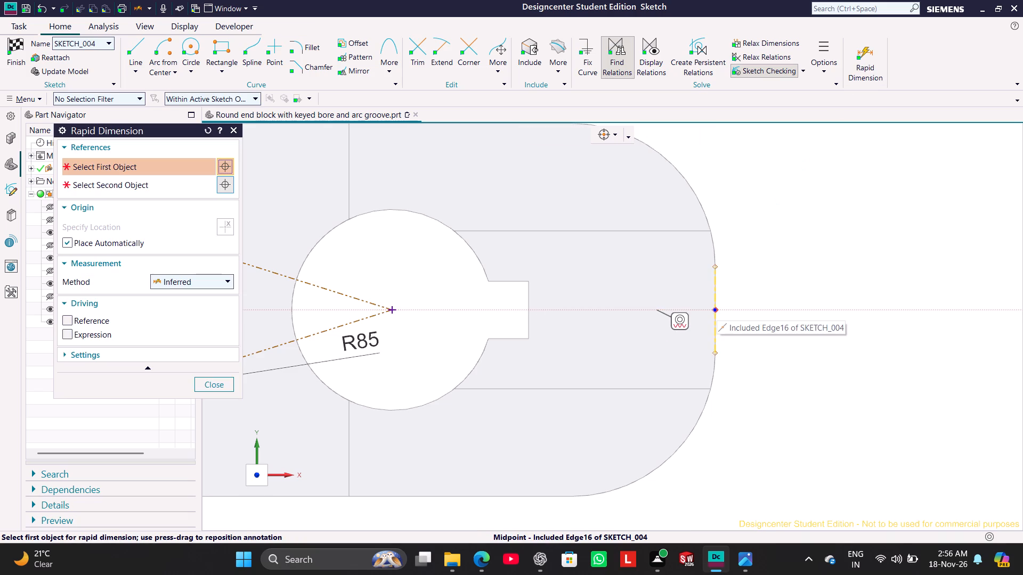
{"action": "left_click", "coordinate": [718, 291]}
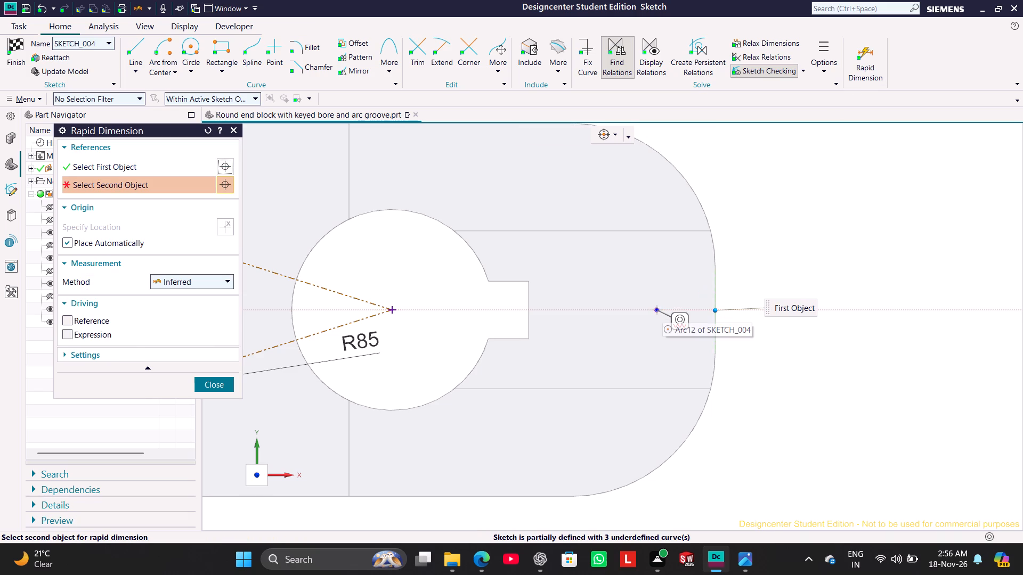
{"action": "left_click", "coordinate": [657, 310]}
{"action": "left_click_drag", "start_coordinate": [688, 299], "coordinate": [694, 263]}
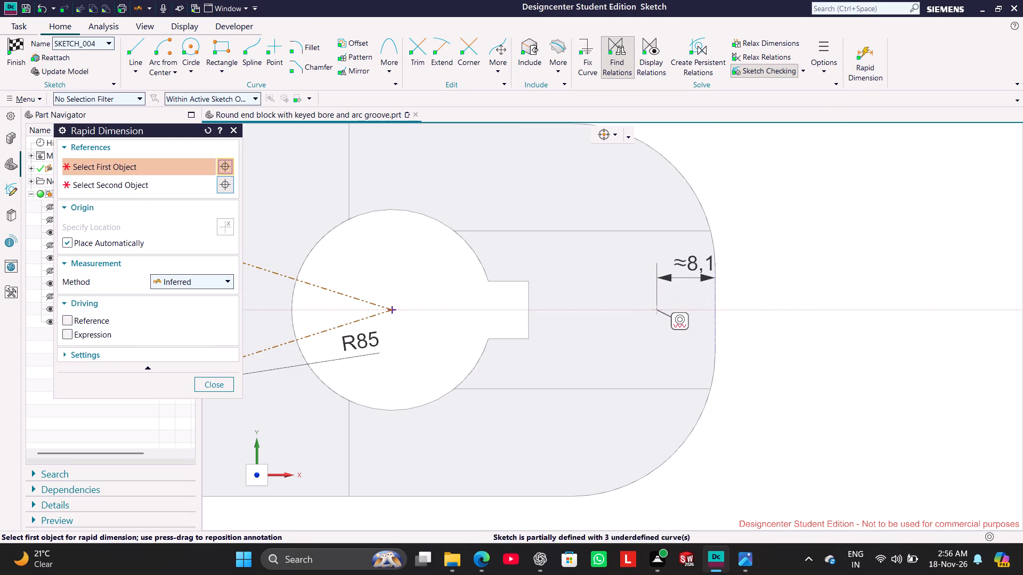
Set the distance from the rounded end's straight edge to the R85 arc's centre to 8 mm.
{"action": "double_click", "coordinate": [694, 263]}
{"action": "double_click", "coordinate": [694, 263]}
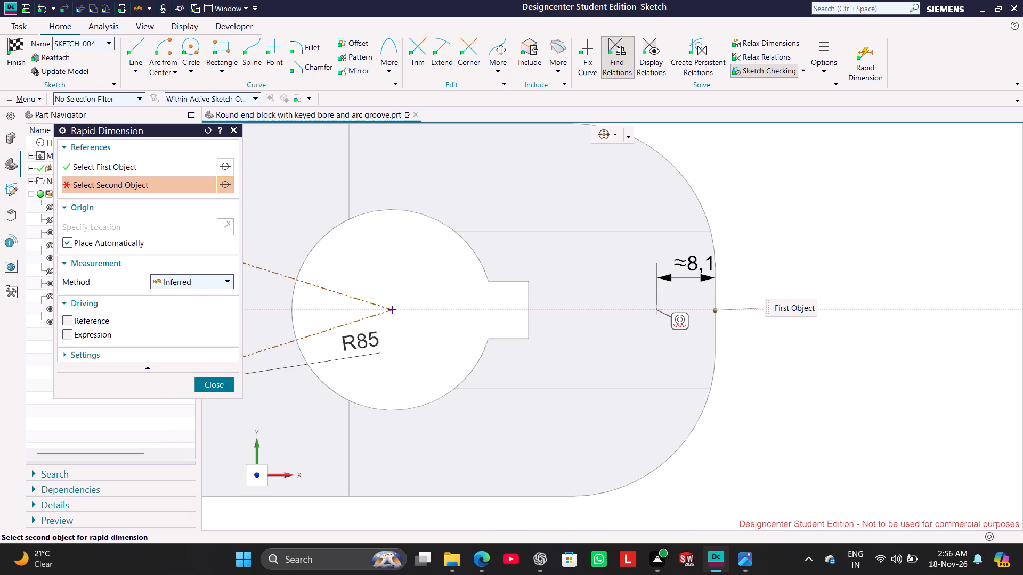
{"action": "left_click", "coordinate": [793, 240]}
{"action": "left_click", "coordinate": [213, 381]}
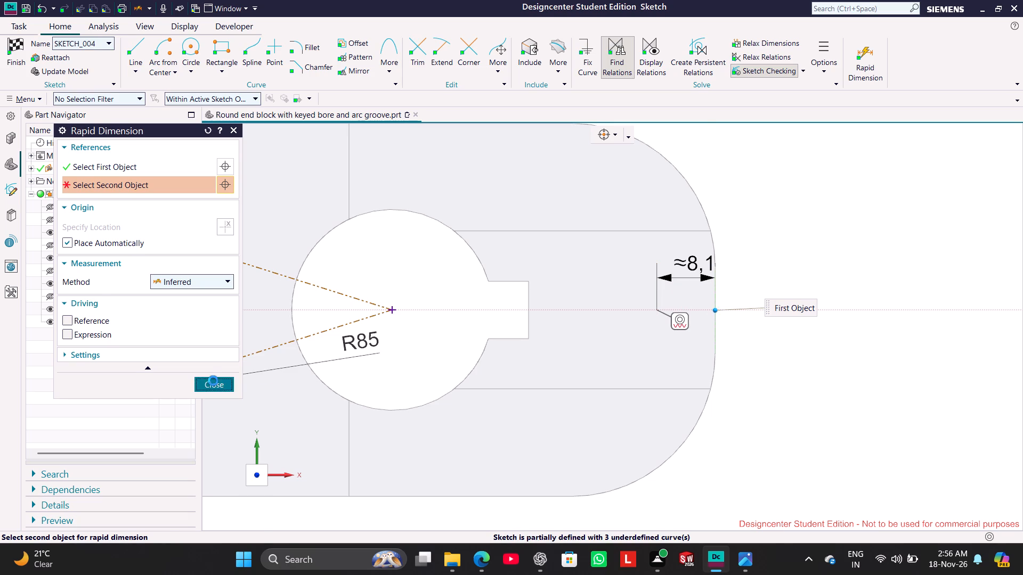
{"action": "double_click", "coordinate": [689, 264]}
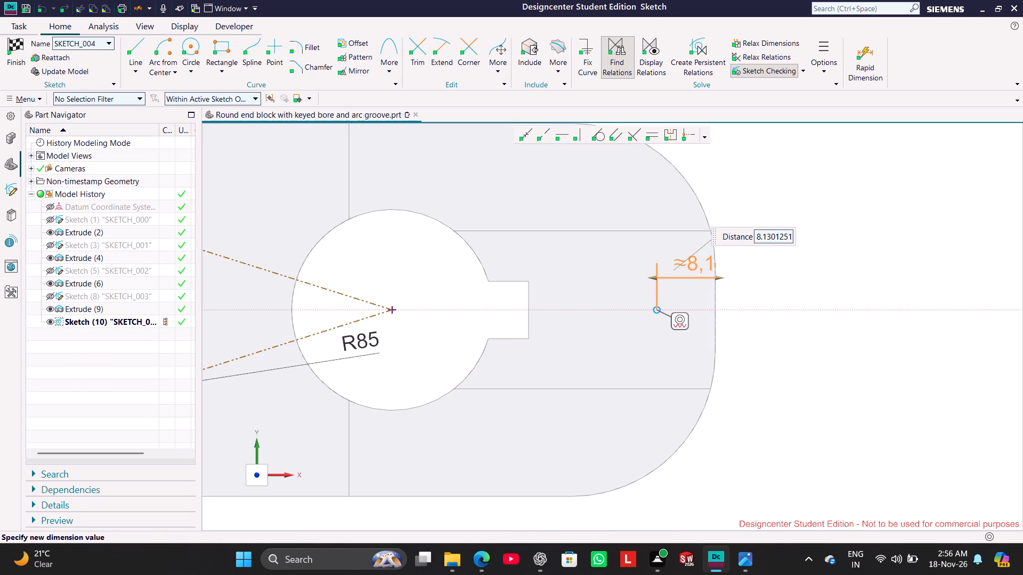
{"action": "key", "text": "ctrl+a"}
{"action": "left_click", "coordinate": [787, 242]}
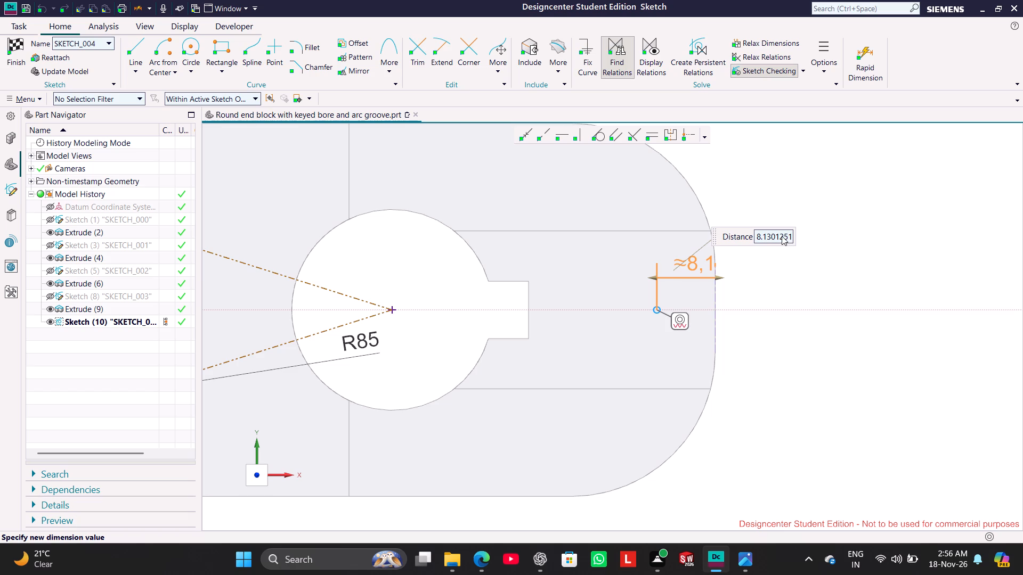
{"action": "double_click", "coordinate": [782, 236]}
{"action": "key", "text": "8"}
{"action": "key", "text": "Return"}
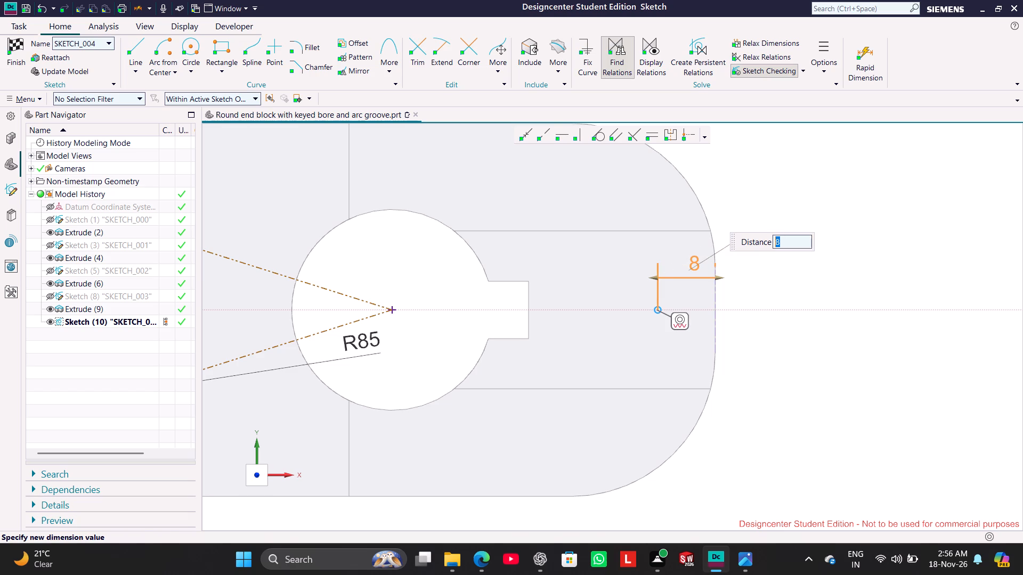
{"action": "left_click", "coordinate": [874, 361]}
Examine the top view of the part drawing in Photos and compare it with the whole sketch.
{"action": "left_click", "coordinate": [749, 550]}
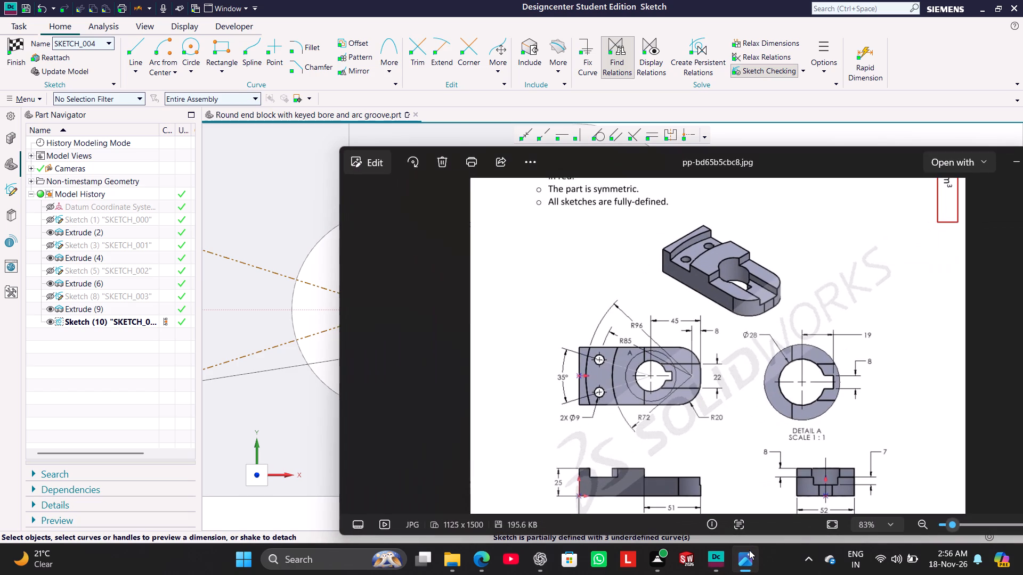
{"action": "left_click", "coordinate": [749, 550]}
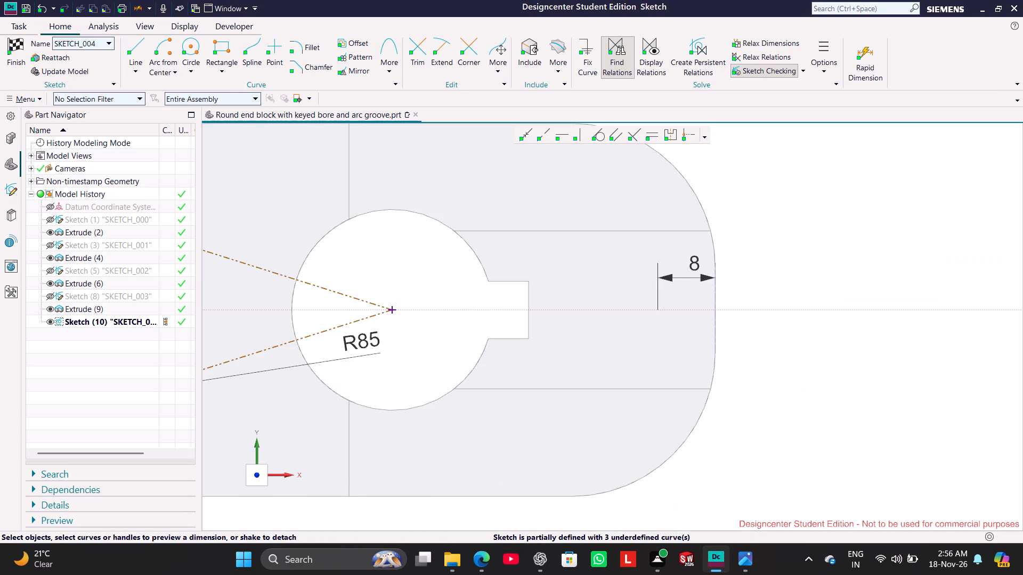
{"action": "left_click", "coordinate": [741, 560]}
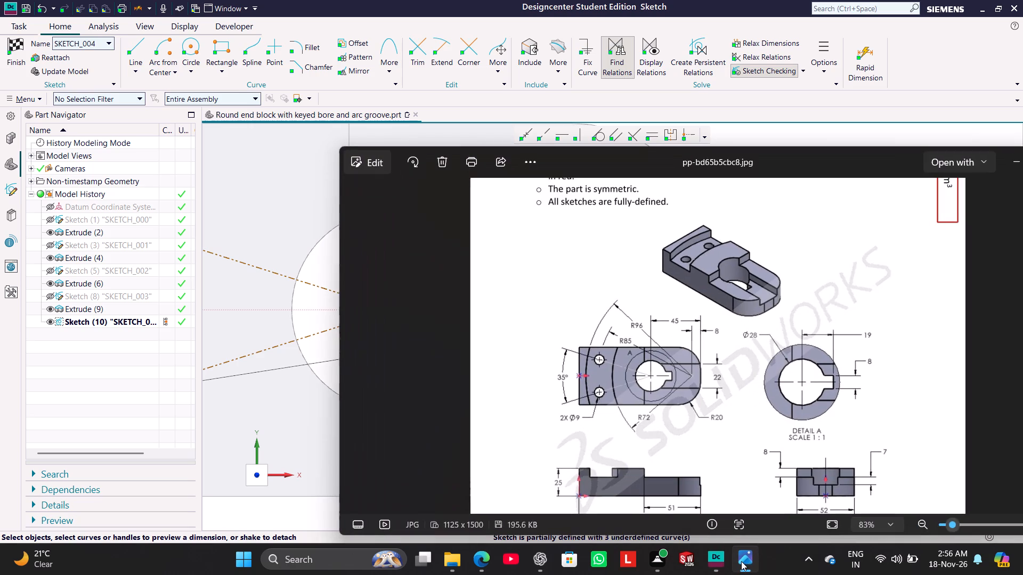
{"action": "left_click", "coordinate": [741, 561]}
{"action": "scroll", "coordinate": [425, 308], "scroll_direction": "down", "scroll_amount": 6}
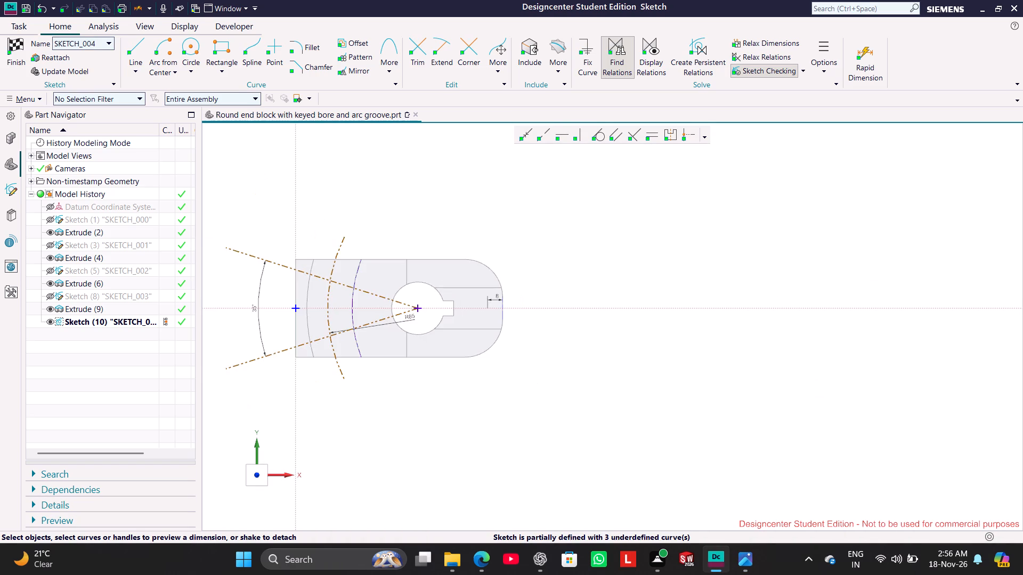
{"action": "scroll", "coordinate": [286, 315], "scroll_direction": "up", "scroll_amount": 2}
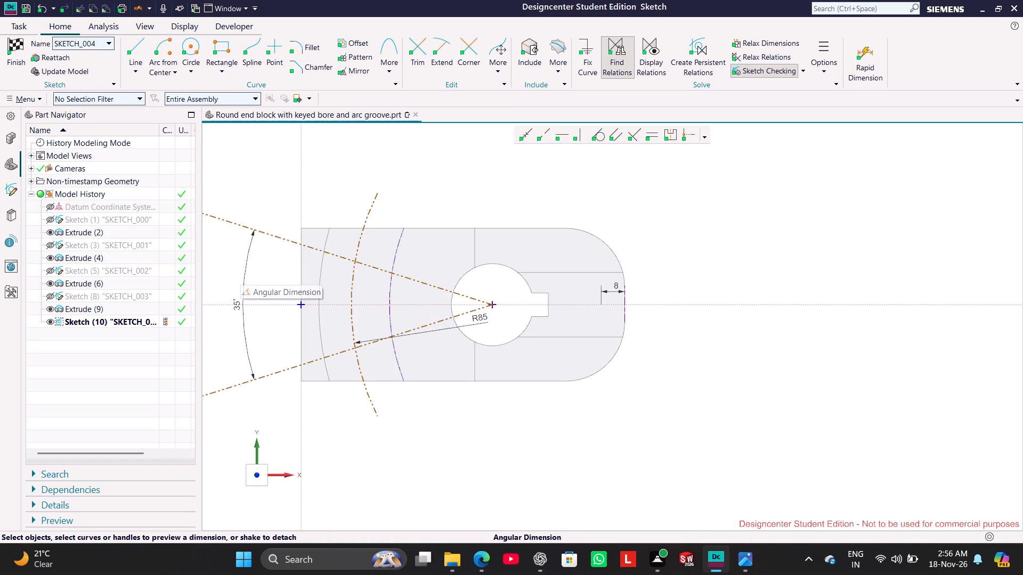
{"action": "left_click_drag", "start_coordinate": [230, 261], "coordinate": [277, 260], "text": "shift"}
{"action": "scroll", "coordinate": [230, 261], "scroll_direction": "up", "scroll_amount": 1, "text": "shift"}
{"action": "middle_click_drag", "start_coordinate": [271, 295], "coordinate": [288, 293], "text": "shift"}
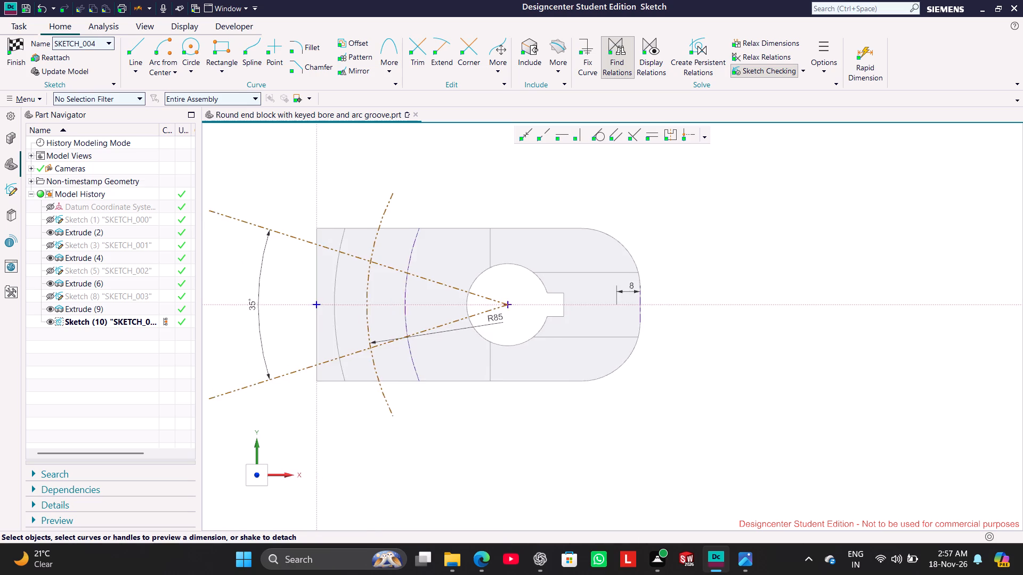
{"action": "middle_click_drag", "start_coordinate": [288, 293], "coordinate": [432, 285], "text": "shift"}
{"action": "scroll", "coordinate": [436, 282], "scroll_direction": "down", "scroll_amount": 1, "text": "shift"}
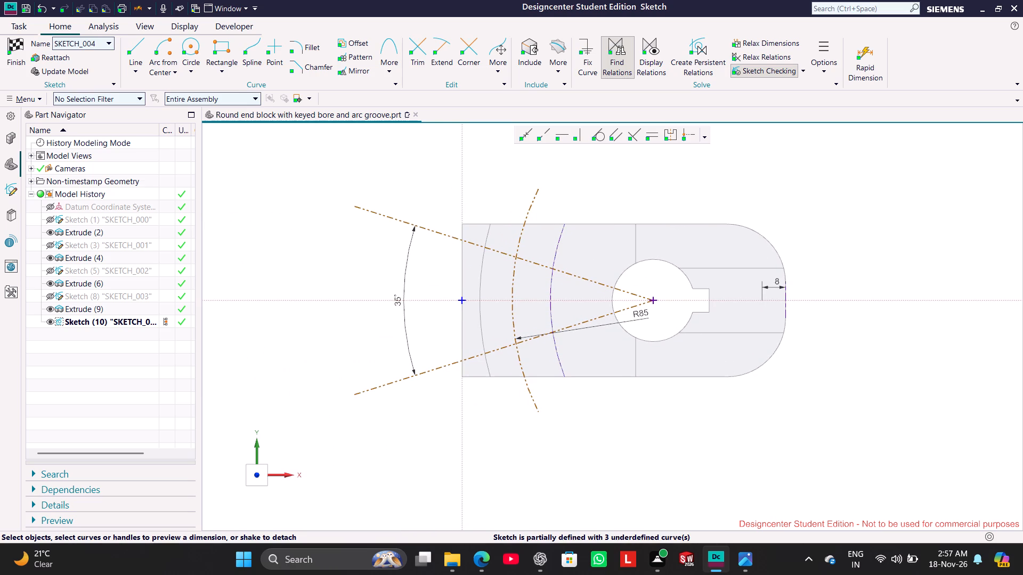
Shorten the R85 reference arc by pulling its lower endpoint up to the block's lower long edge.
{"action": "left_click", "coordinate": [309, 266]}
{"action": "left_click_drag", "start_coordinate": [532, 400], "coordinate": [551, 371]}
{"action": "left_click", "coordinate": [553, 438]}
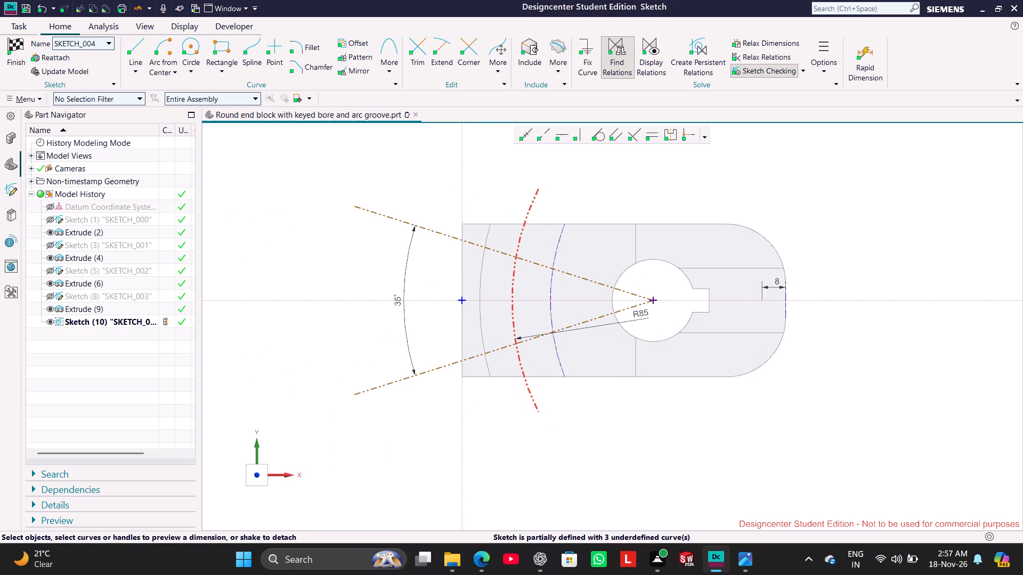
{"action": "left_click_drag", "start_coordinate": [539, 408], "coordinate": [541, 371]}
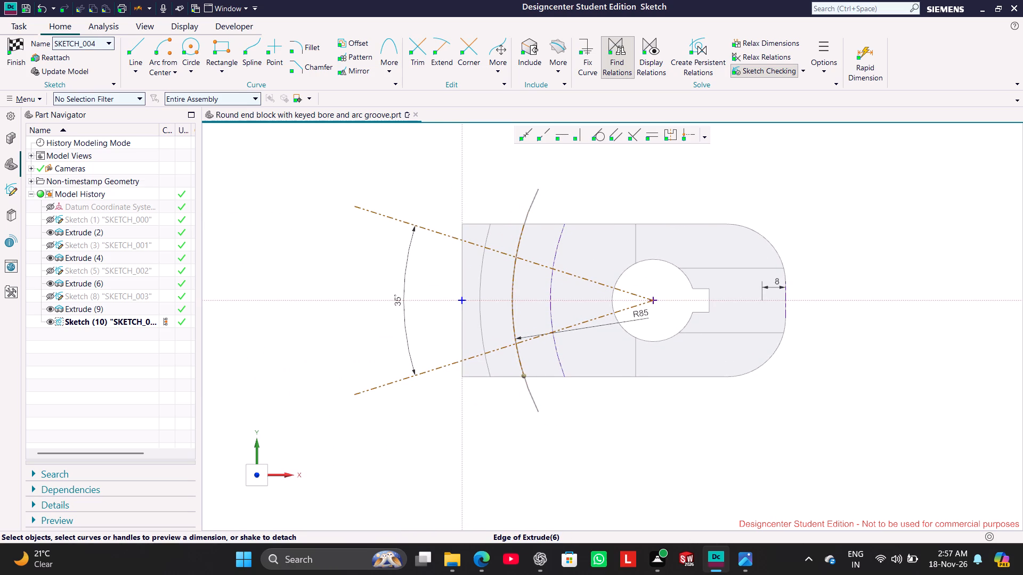
{"action": "left_click_drag", "start_coordinate": [541, 371], "coordinate": [548, 369]}
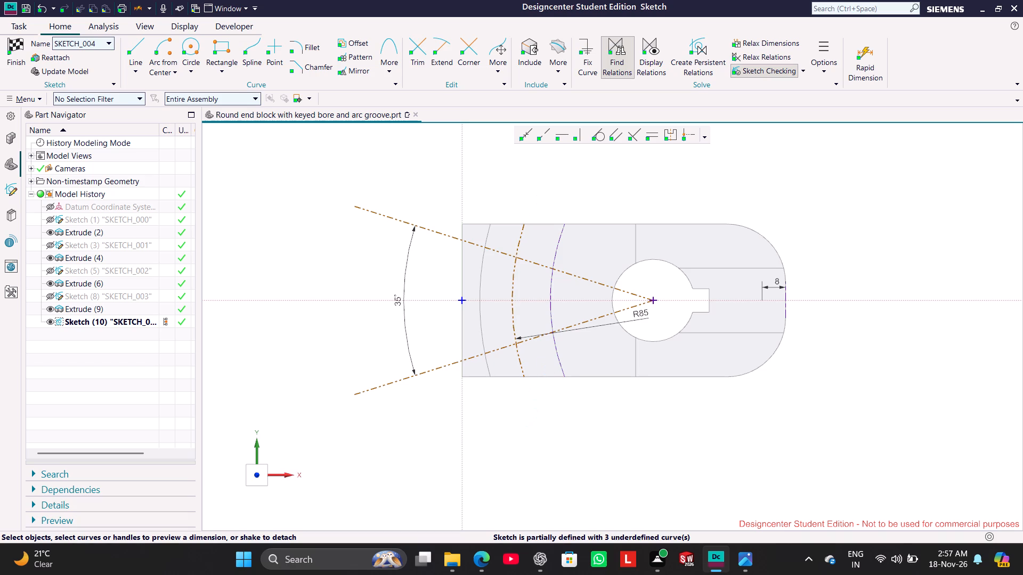
{"action": "left_click", "coordinate": [765, 433]}
Shorten the lower 35° reference line by pulling its outer endpoint to just inside the block's flat end.
{"action": "left_click_drag", "start_coordinate": [352, 392], "coordinate": [362, 389]}
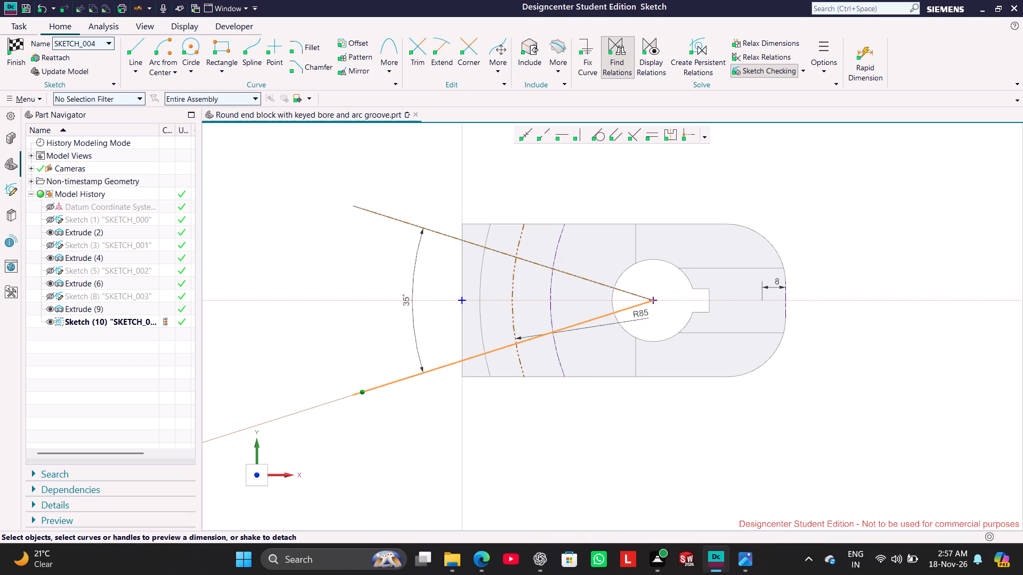
{"action": "left_click_drag", "start_coordinate": [362, 389], "coordinate": [469, 362]}
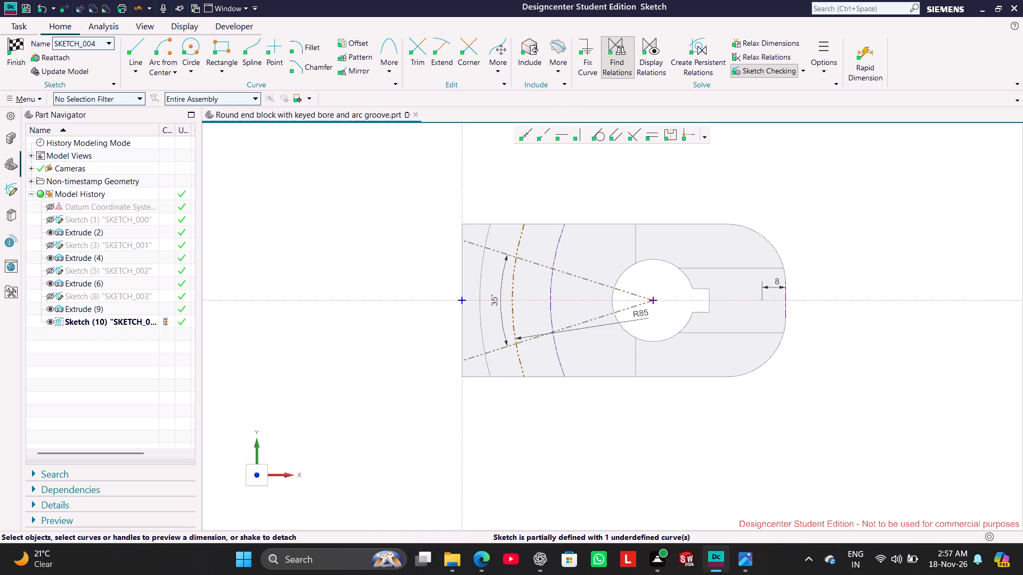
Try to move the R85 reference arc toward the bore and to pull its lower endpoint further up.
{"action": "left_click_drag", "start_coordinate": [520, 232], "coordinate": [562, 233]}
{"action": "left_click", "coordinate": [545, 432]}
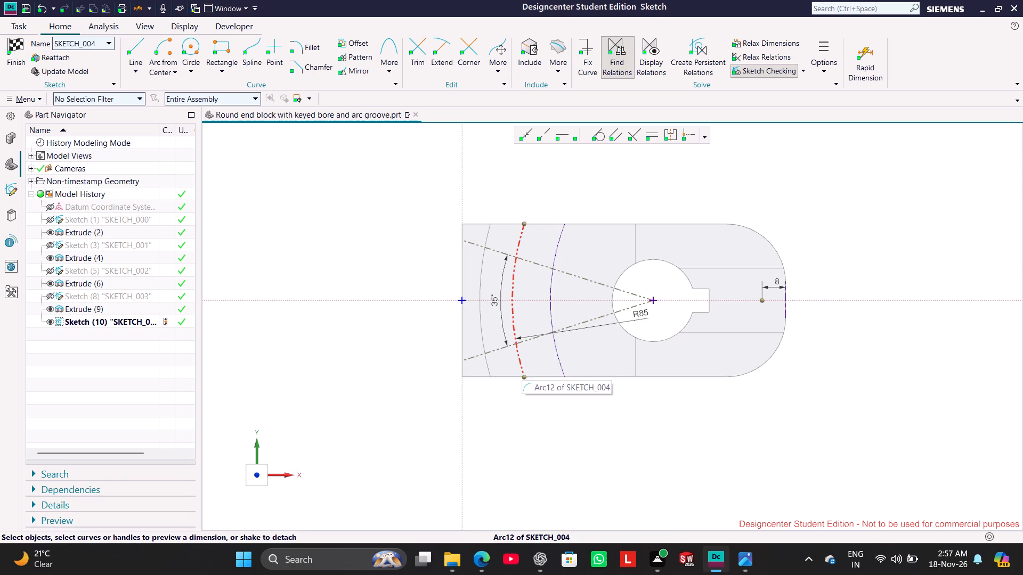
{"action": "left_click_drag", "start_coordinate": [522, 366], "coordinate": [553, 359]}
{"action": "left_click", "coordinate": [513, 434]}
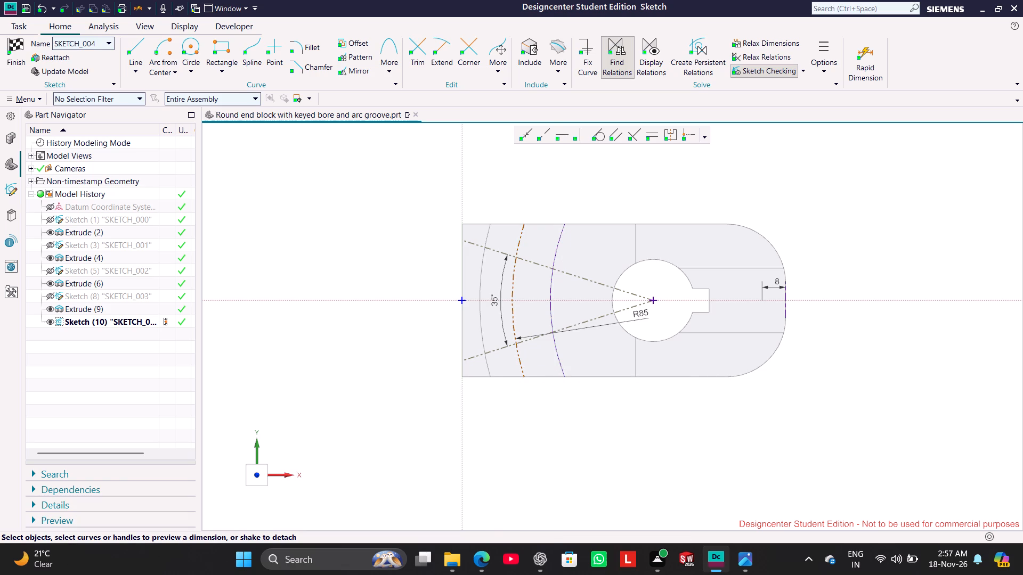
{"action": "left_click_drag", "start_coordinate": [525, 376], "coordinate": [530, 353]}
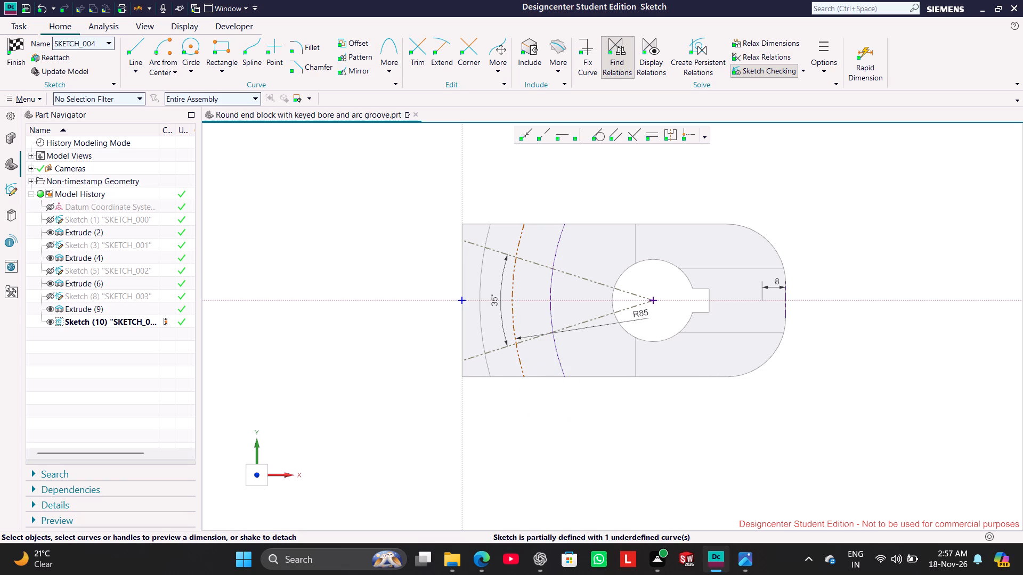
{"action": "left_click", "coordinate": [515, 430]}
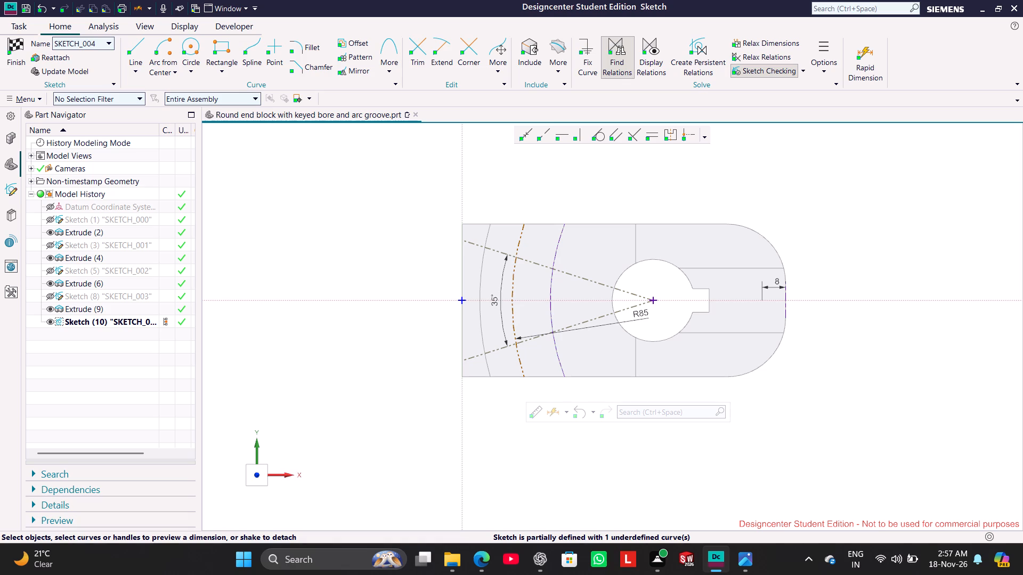
Include the block's upper and lower long edges between the two groove arcs in the sketch.
{"action": "left_click", "coordinate": [529, 44]}
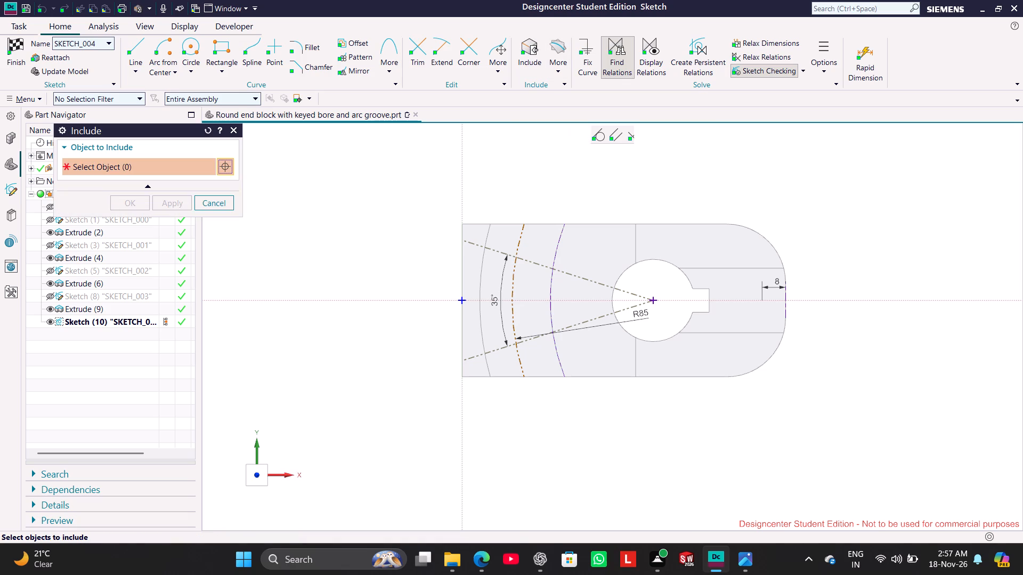
{"action": "left_click", "coordinate": [538, 221]}
{"action": "left_click", "coordinate": [547, 376]}
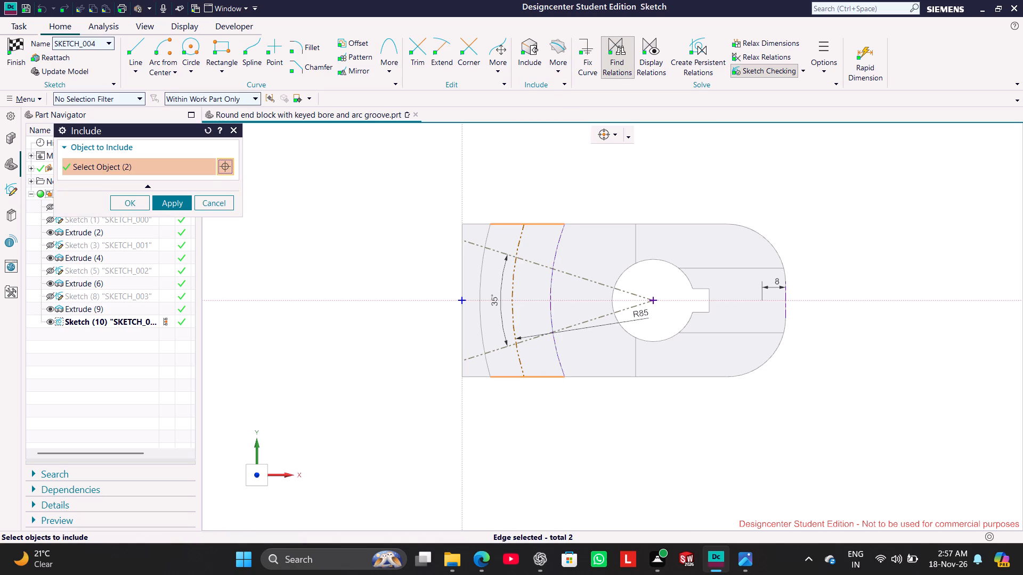
{"action": "left_click", "coordinate": [168, 208]}
{"action": "left_click", "coordinate": [358, 213]}
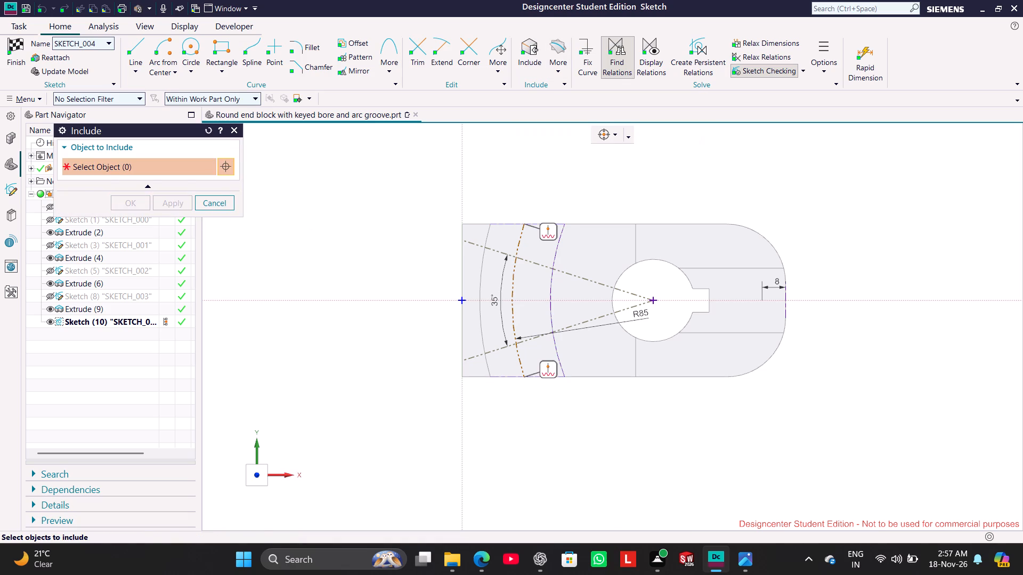
{"action": "left_click", "coordinate": [218, 204]}
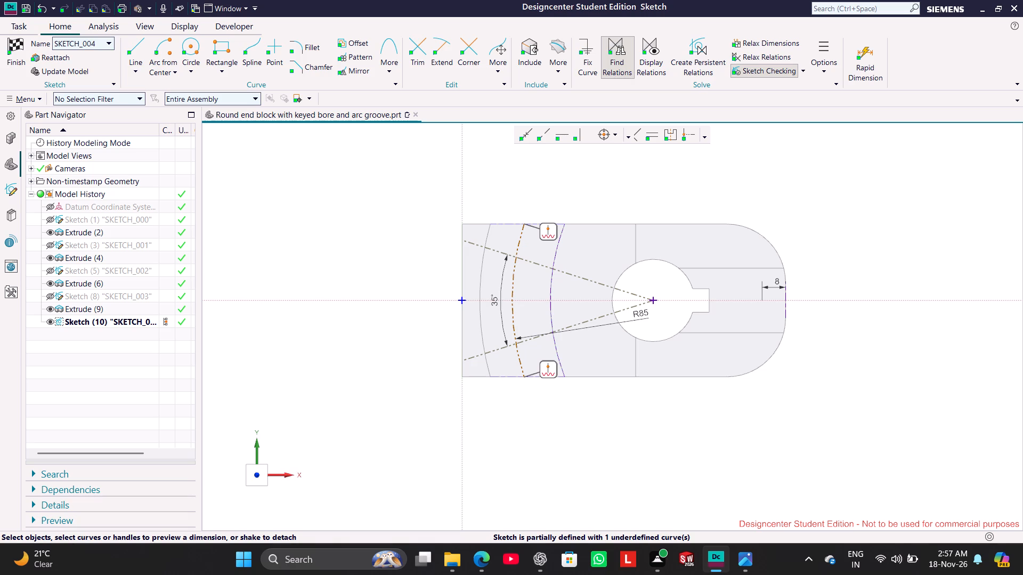
{"action": "left_click", "coordinate": [358, 344]}
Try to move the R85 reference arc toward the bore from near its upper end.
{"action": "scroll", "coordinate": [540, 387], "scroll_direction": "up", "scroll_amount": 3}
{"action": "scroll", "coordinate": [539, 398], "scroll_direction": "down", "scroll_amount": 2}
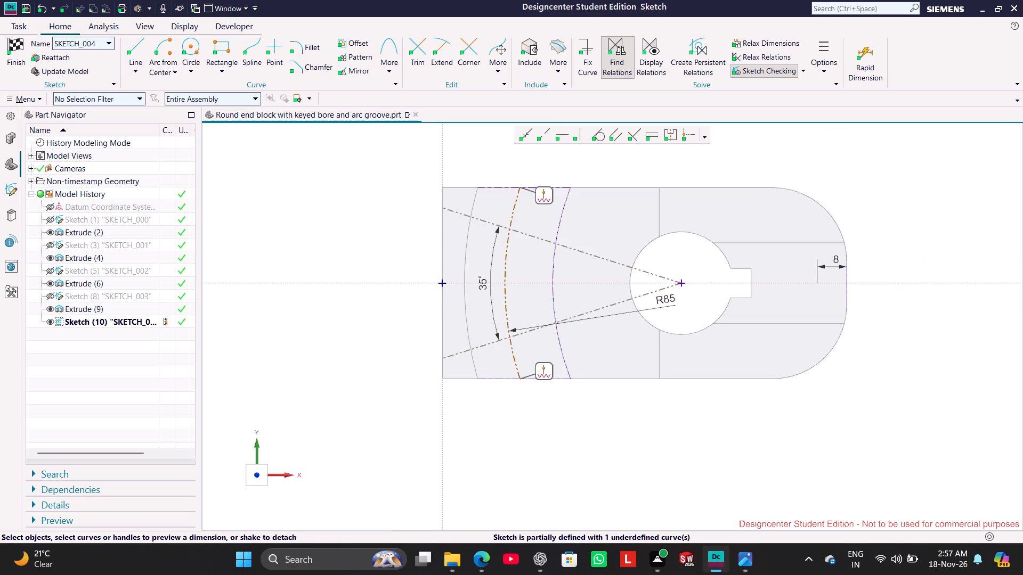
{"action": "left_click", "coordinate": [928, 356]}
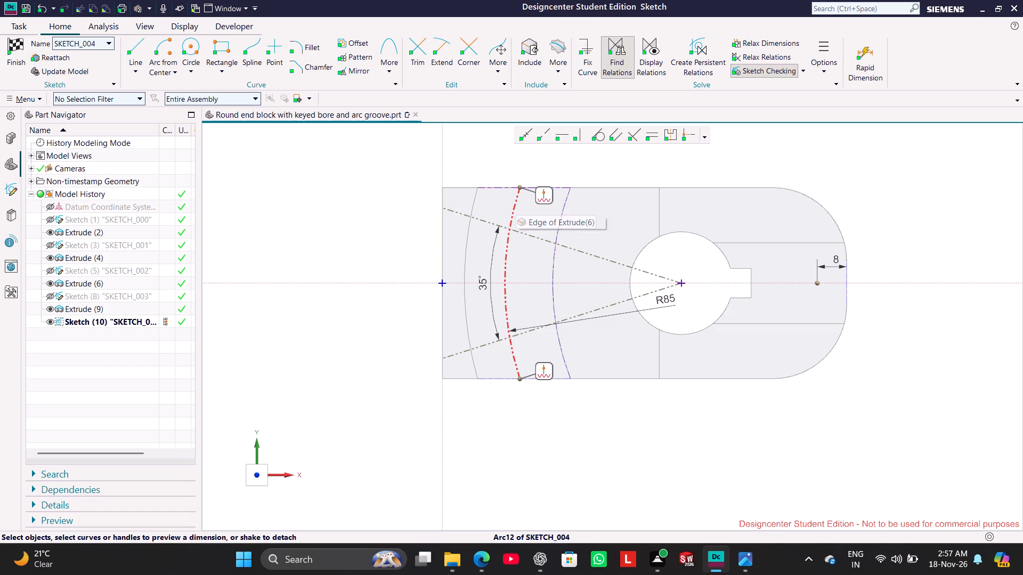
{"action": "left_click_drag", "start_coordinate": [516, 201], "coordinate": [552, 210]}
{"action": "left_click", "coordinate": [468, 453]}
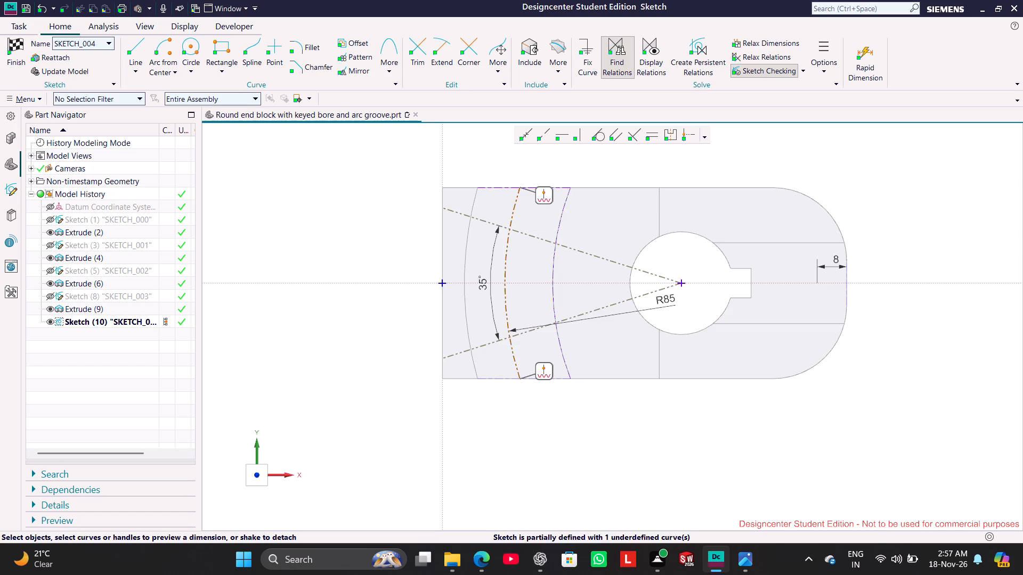
Pull the R85 reference arc's lower endpoint onto the block's lower long edge so the arc spans between both long edges.
{"action": "left_click", "coordinate": [515, 358]}
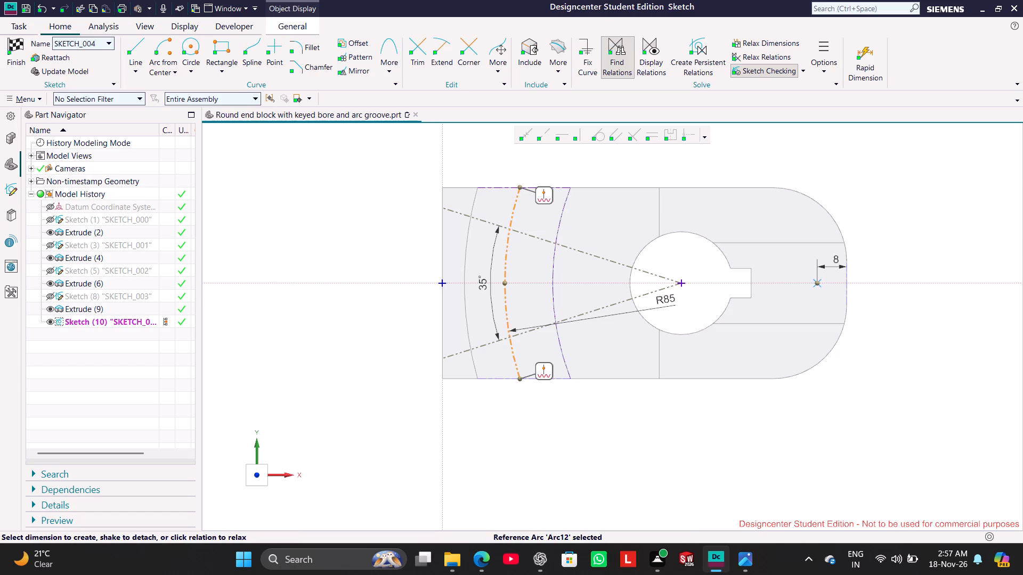
{"action": "left_click", "coordinate": [586, 425]}
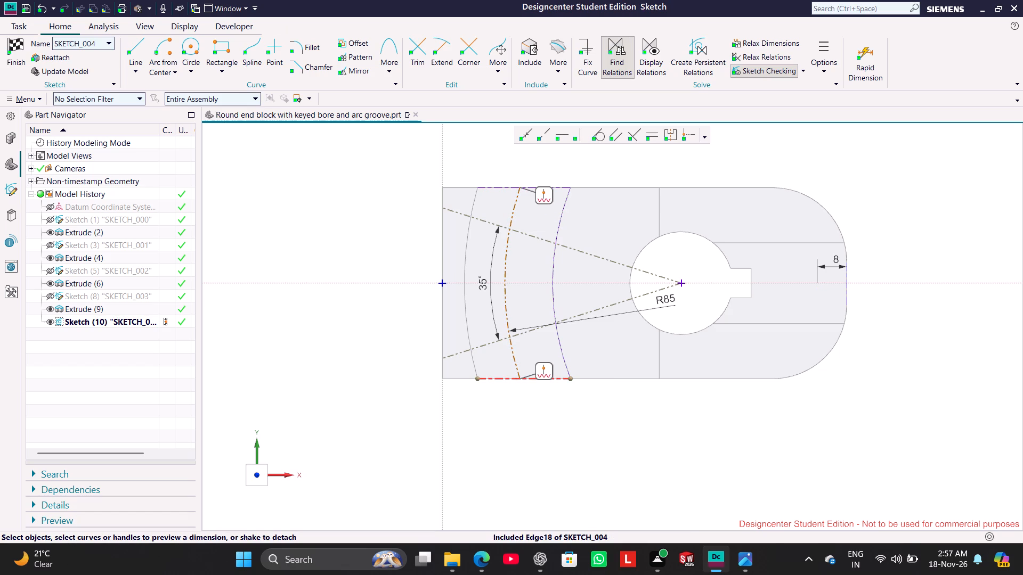
{"action": "left_click_drag", "start_coordinate": [521, 376], "coordinate": [538, 387]}
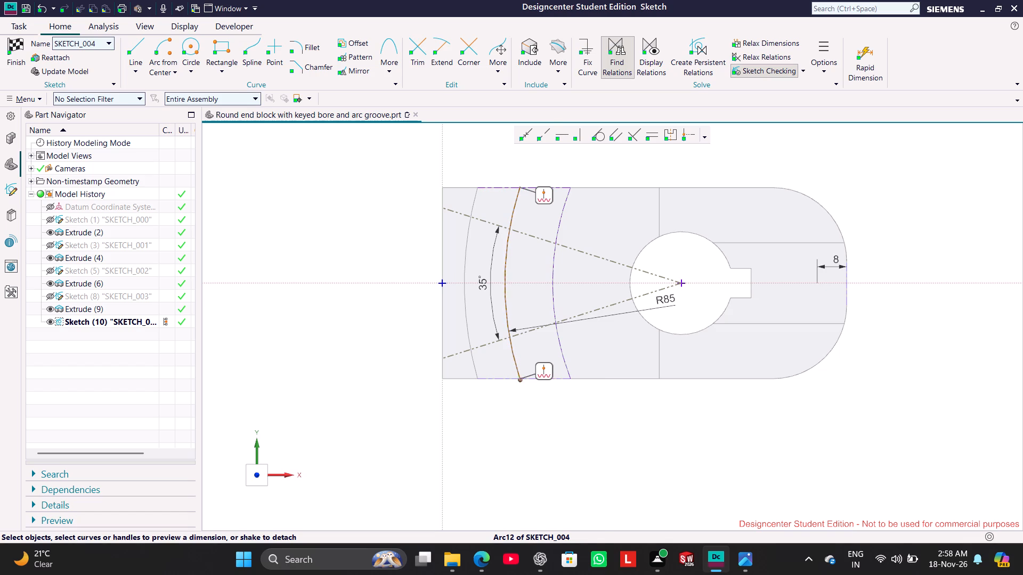
{"action": "left_click_drag", "start_coordinate": [538, 387], "coordinate": [549, 405]}
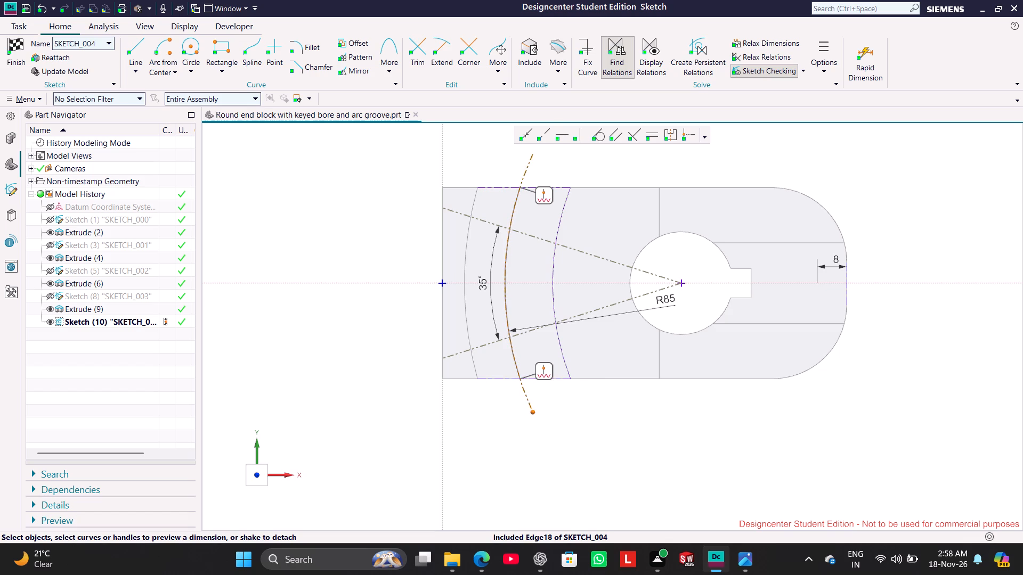
{"action": "left_click_drag", "start_coordinate": [549, 405], "coordinate": [539, 377]}
{"action": "left_click", "coordinate": [515, 443]}
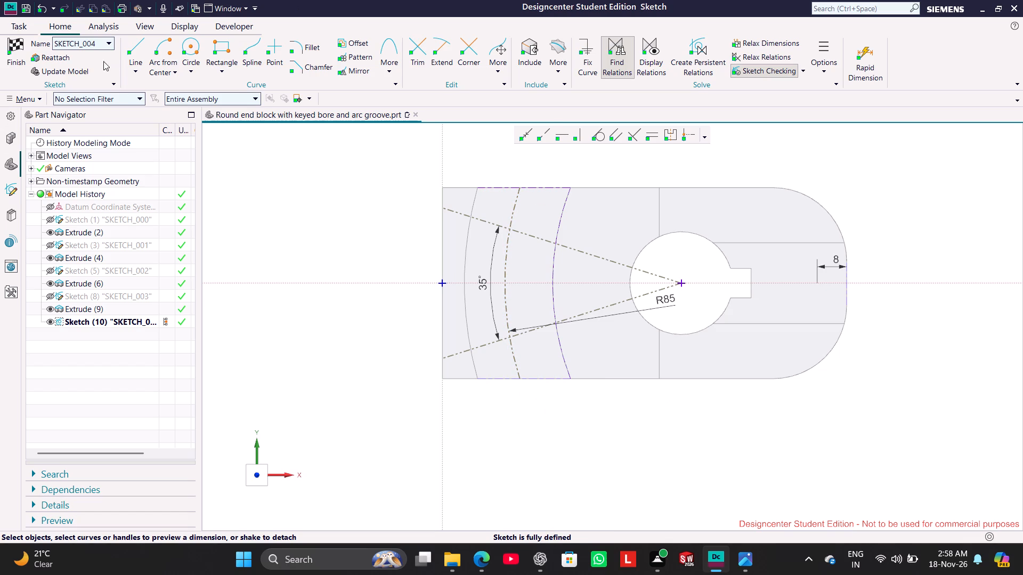
Draw two 9 mm diameter circles centred where the R85 reference arc crosses the two 35° reference lines, and finish the sketch.
{"action": "left_click", "coordinate": [190, 43]}
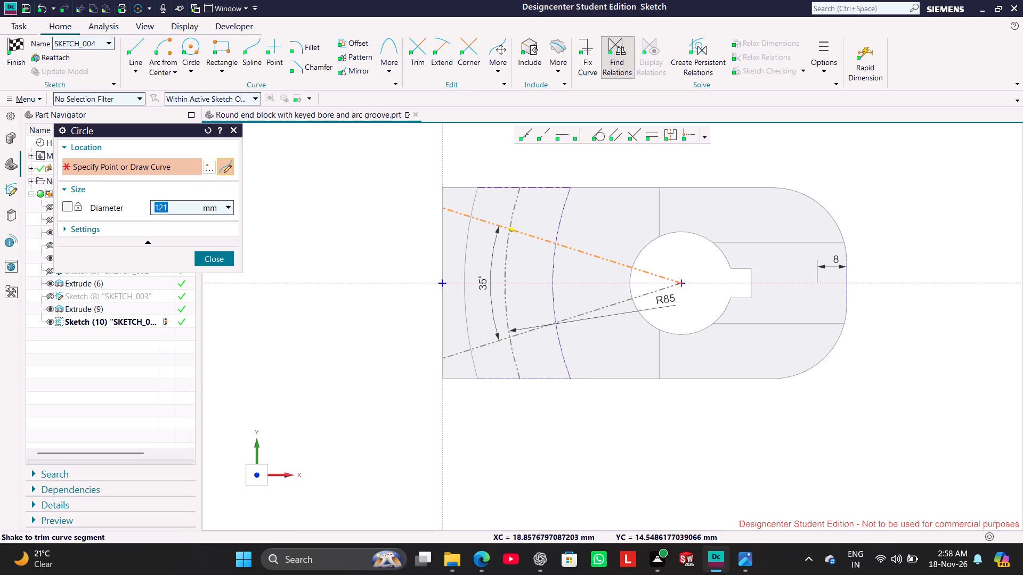
{"action": "scroll", "coordinate": [522, 226], "scroll_direction": "up", "scroll_amount": 2}
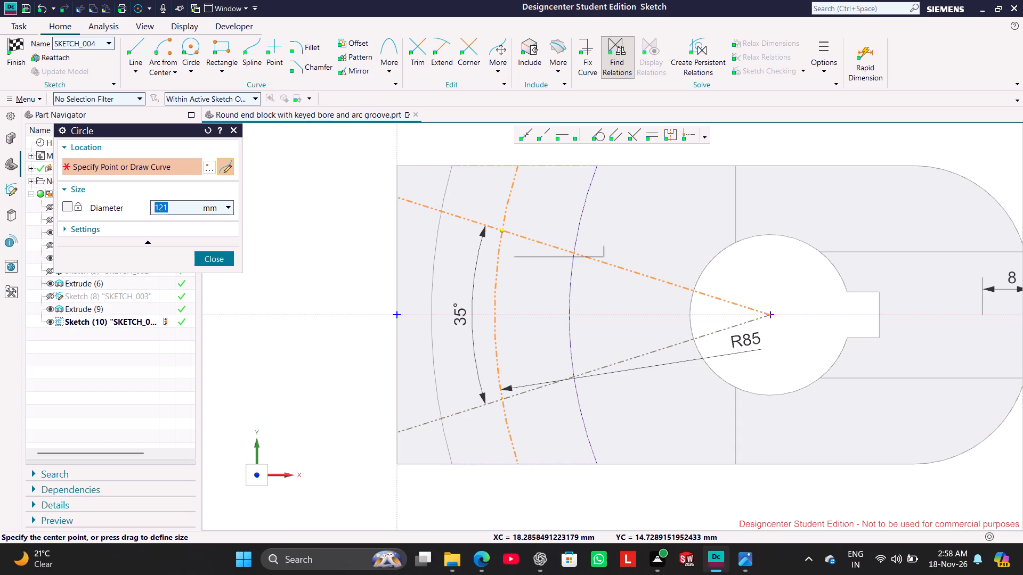
{"action": "left_click", "coordinate": [511, 235]}
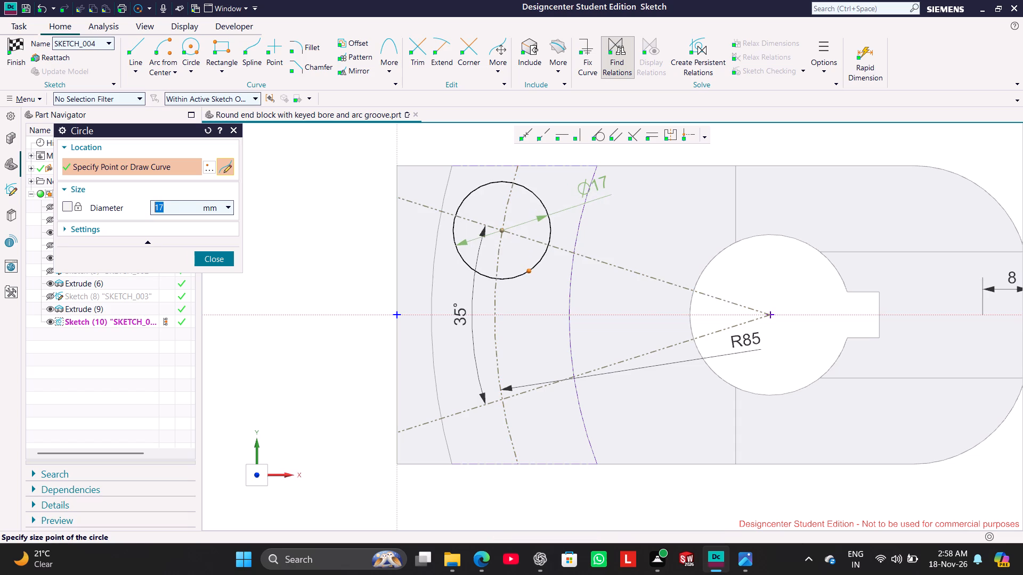
{"action": "key", "text": "9"}
{"action": "key", "text": "Return"}
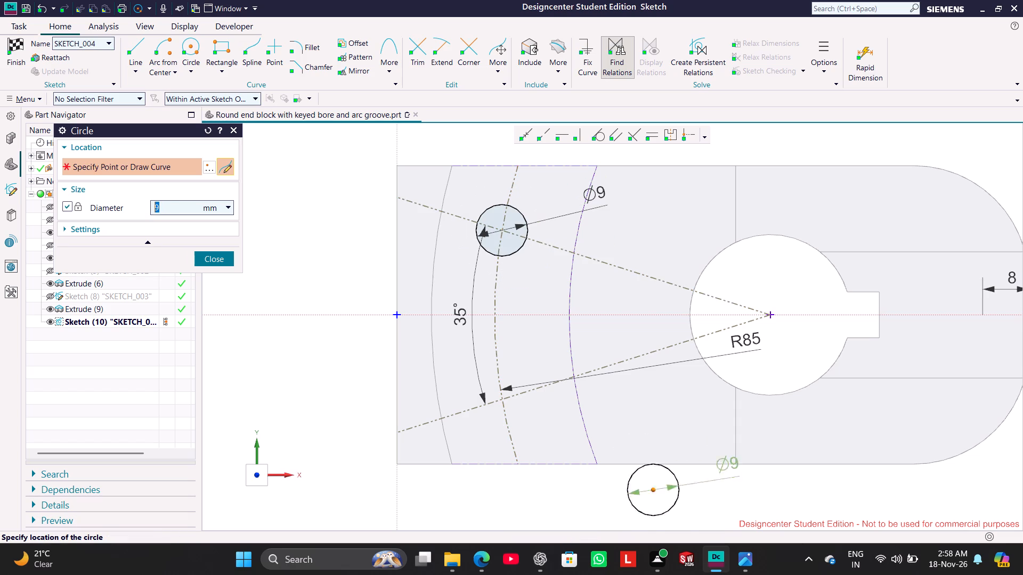
{"action": "left_click", "coordinate": [504, 398]}
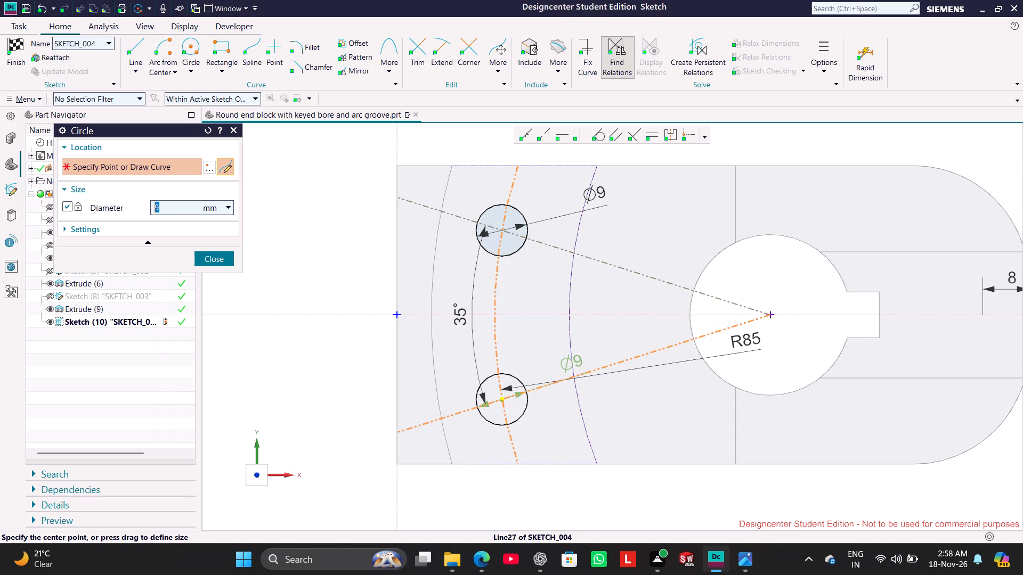
{"action": "left_click", "coordinate": [215, 259]}
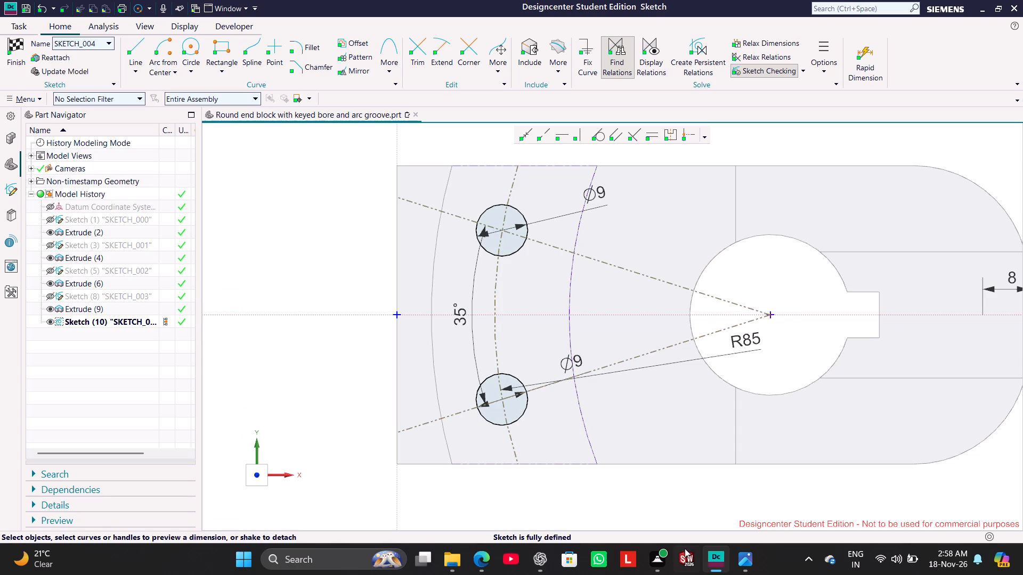
{"action": "left_click", "coordinate": [750, 561]}
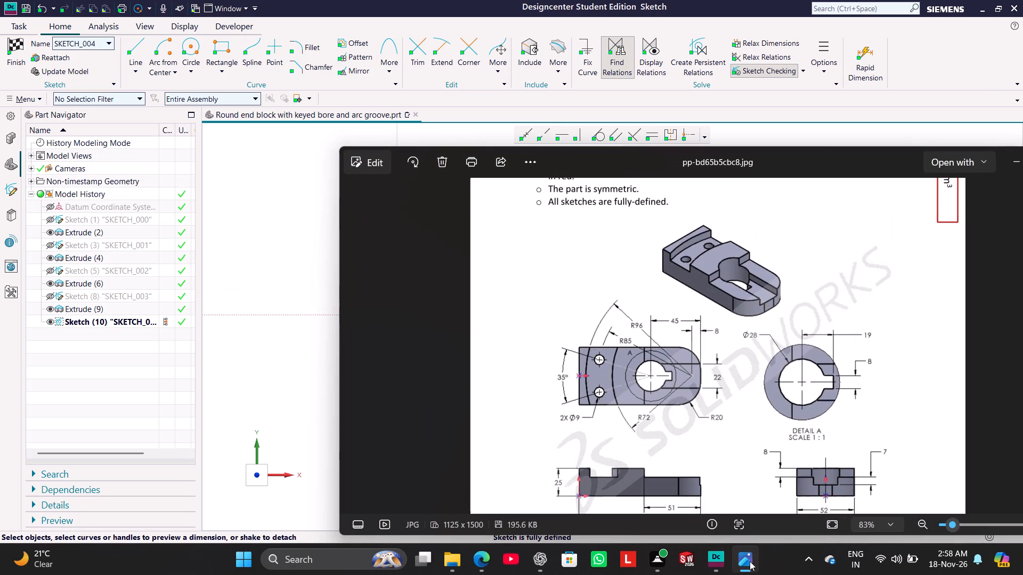
{"action": "left_click", "coordinate": [750, 561]}
{"action": "scroll", "coordinate": [659, 349], "scroll_direction": "down", "scroll_amount": 1}
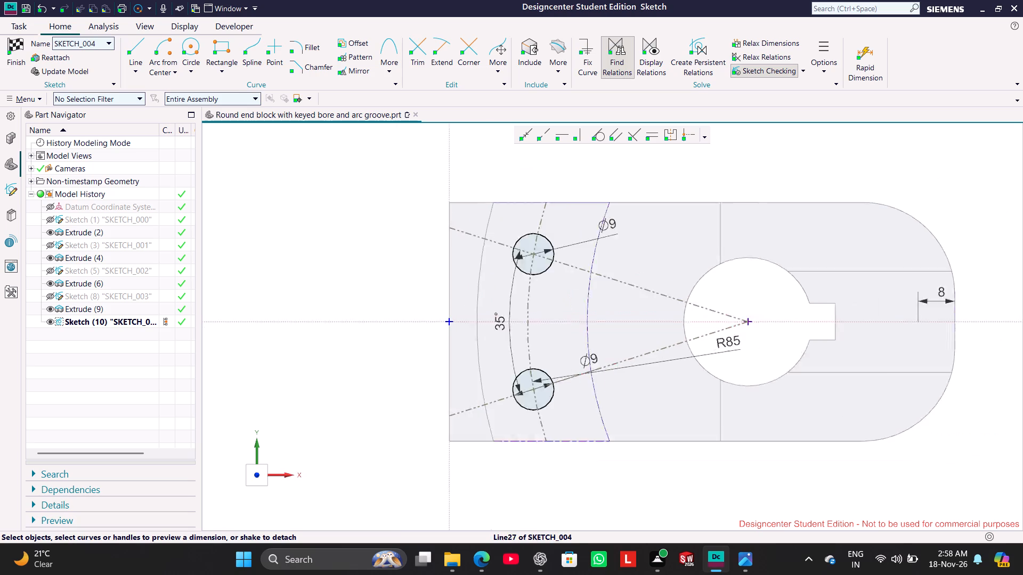
{"action": "scroll", "coordinate": [659, 349], "scroll_direction": "down", "scroll_amount": 1}
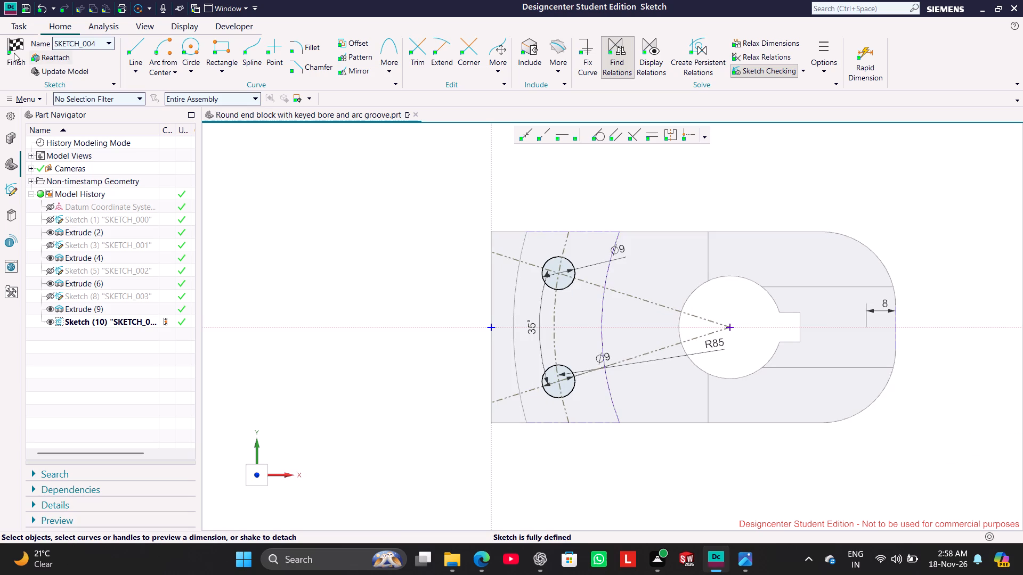
{"action": "left_click", "coordinate": [14, 53]}
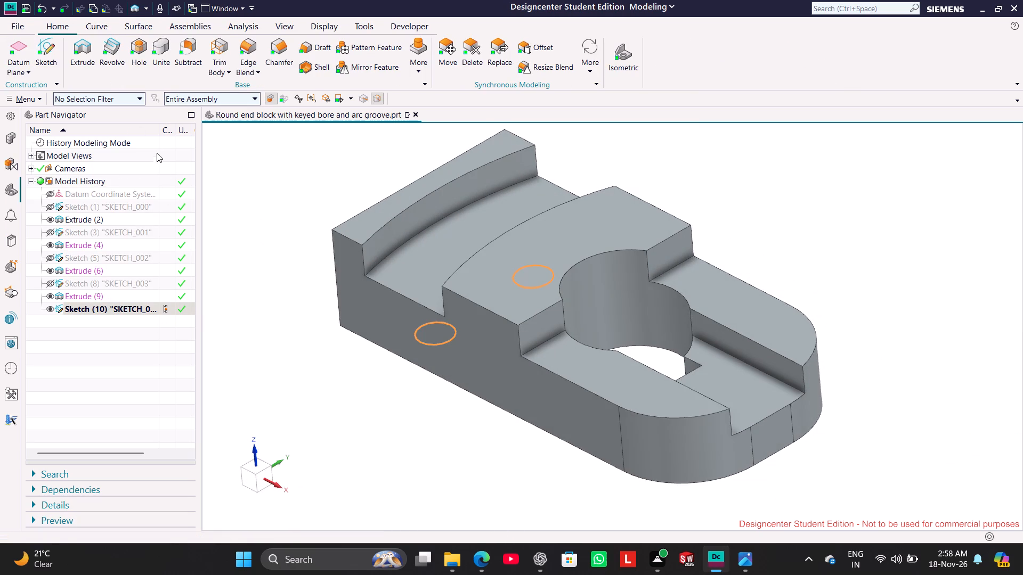
Extrude the two-circle sketch as a subtractive cut from start distance 20 mm to end 0 mm, and restore the isometric view.
{"action": "right_click", "coordinate": [134, 309]}
{"action": "left_click", "coordinate": [171, 323]}
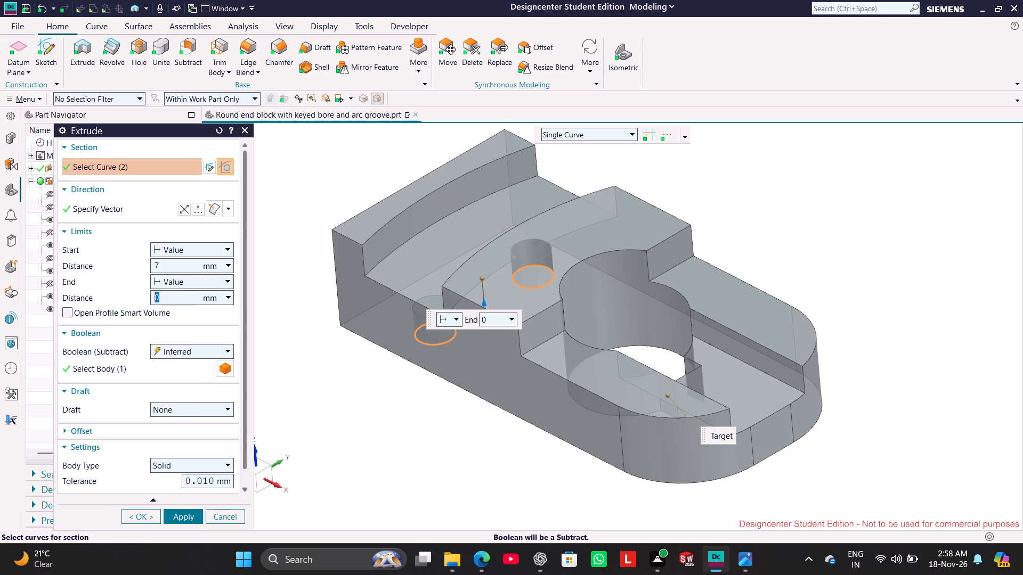
{"action": "middle_click_drag", "start_coordinate": [354, 448], "coordinate": [389, 440]}
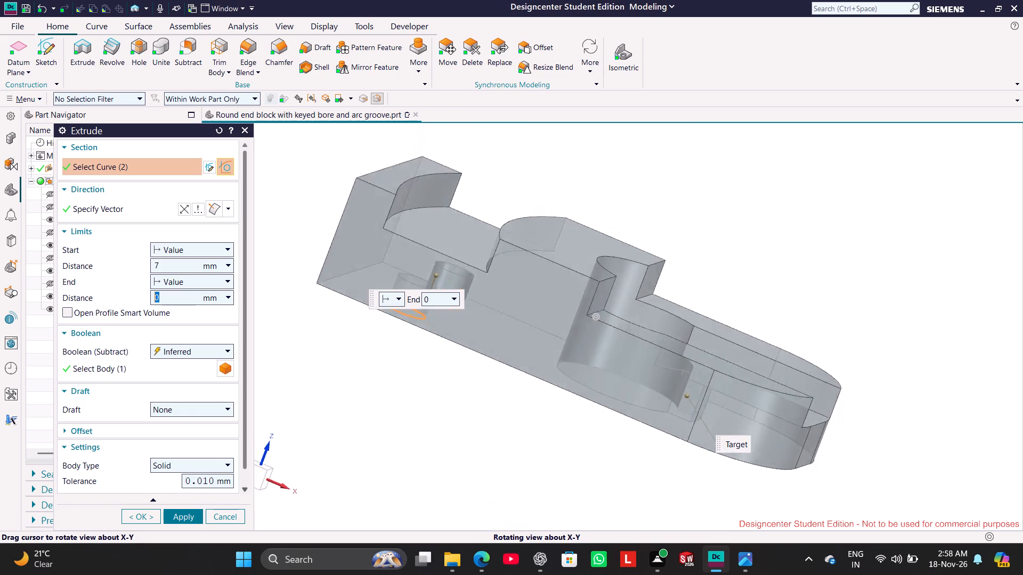
{"action": "middle_click_drag", "start_coordinate": [389, 440], "coordinate": [382, 451]}
{"action": "double_click", "coordinate": [189, 269]}
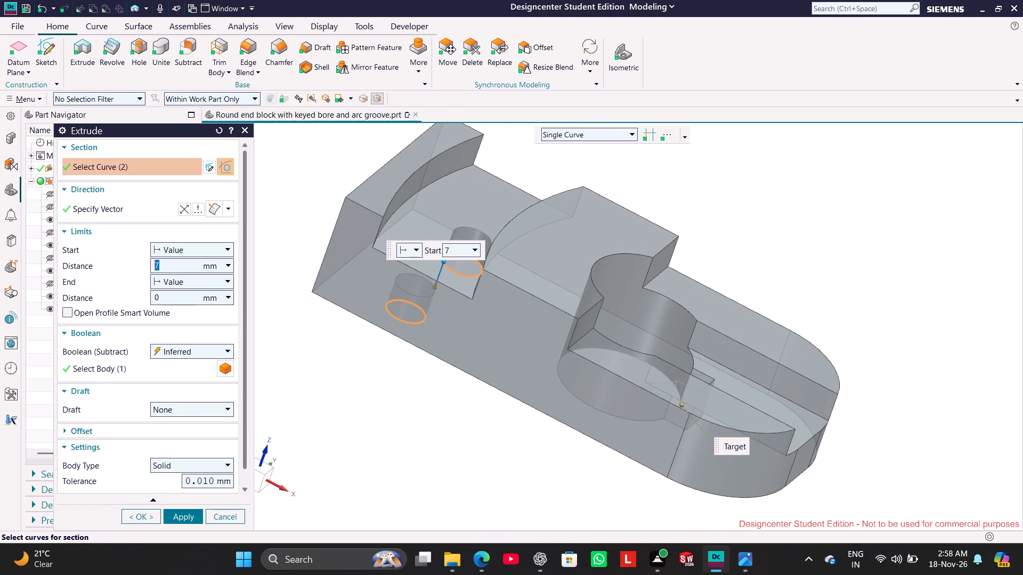
{"action": "type", "text": "20"}
{"action": "key", "text": "Return"}
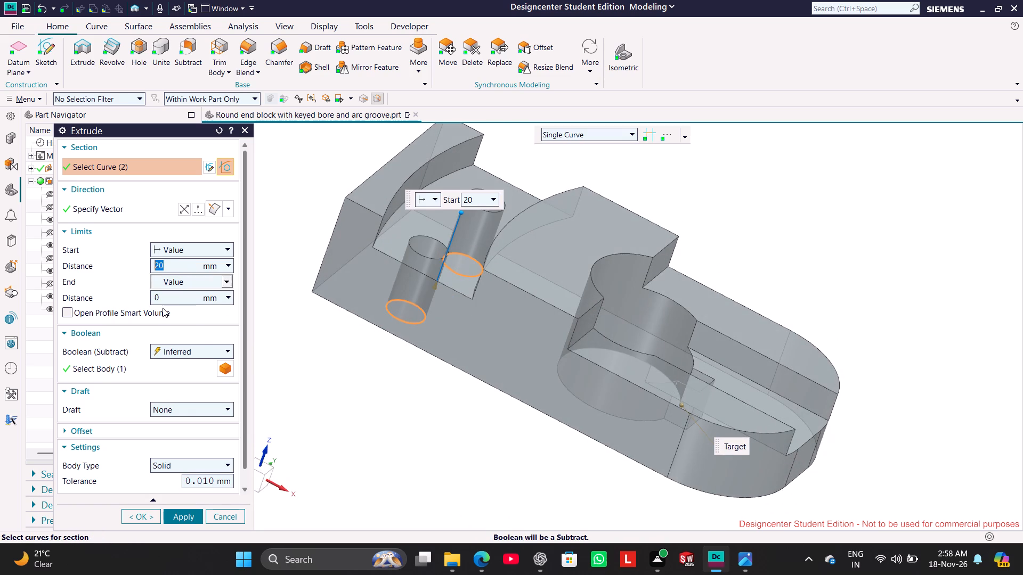
{"action": "left_click", "coordinate": [189, 514]}
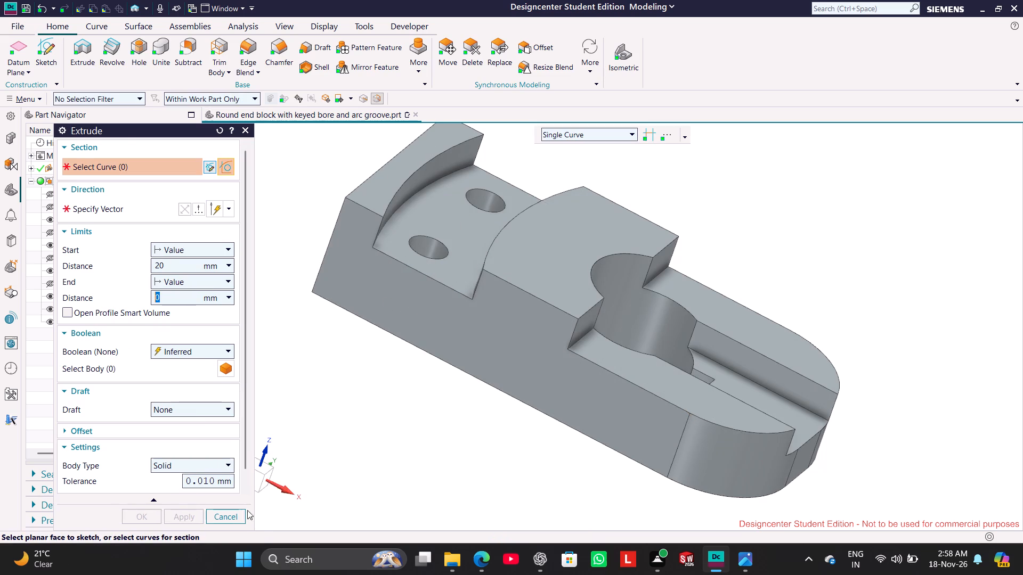
{"action": "left_click", "coordinate": [237, 517]}
{"action": "left_click", "coordinate": [627, 71]}
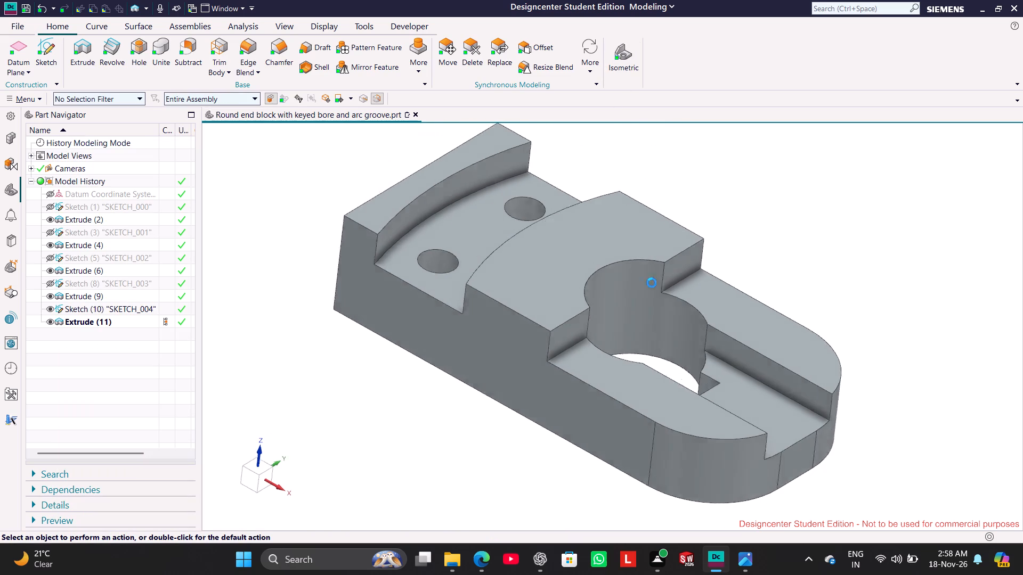
Compare the modelled block with the practice problem drawing in Photos.
{"action": "left_click", "coordinate": [754, 564]}
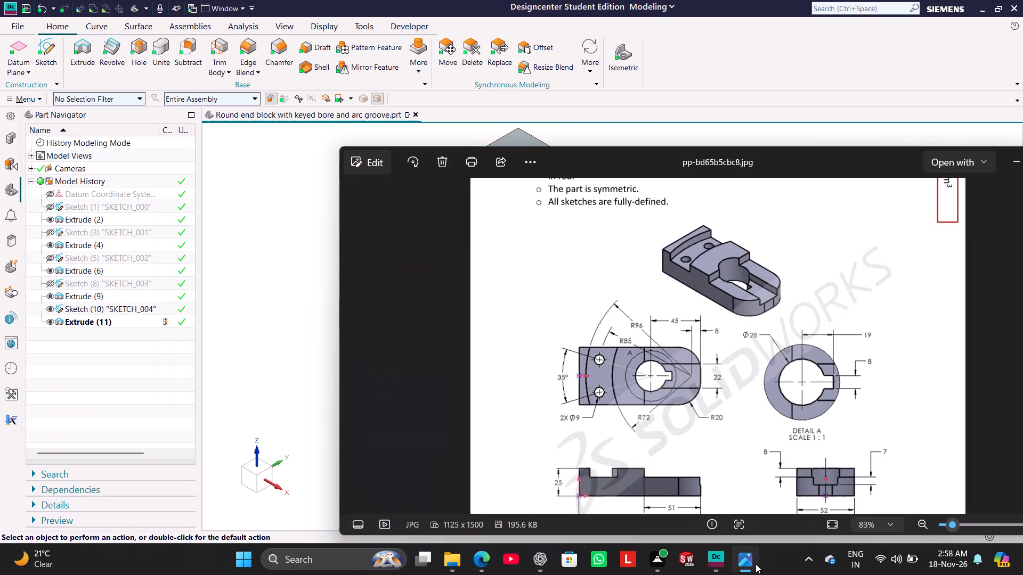
{"action": "left_click", "coordinate": [756, 564]}
{"action": "left_click", "coordinate": [756, 564]}
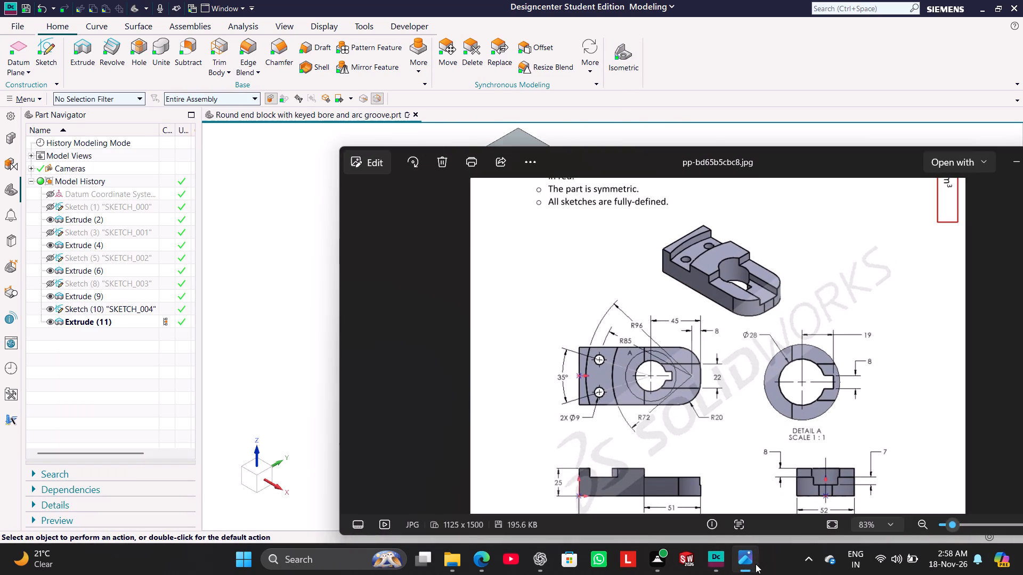
{"action": "left_click", "coordinate": [756, 564]}
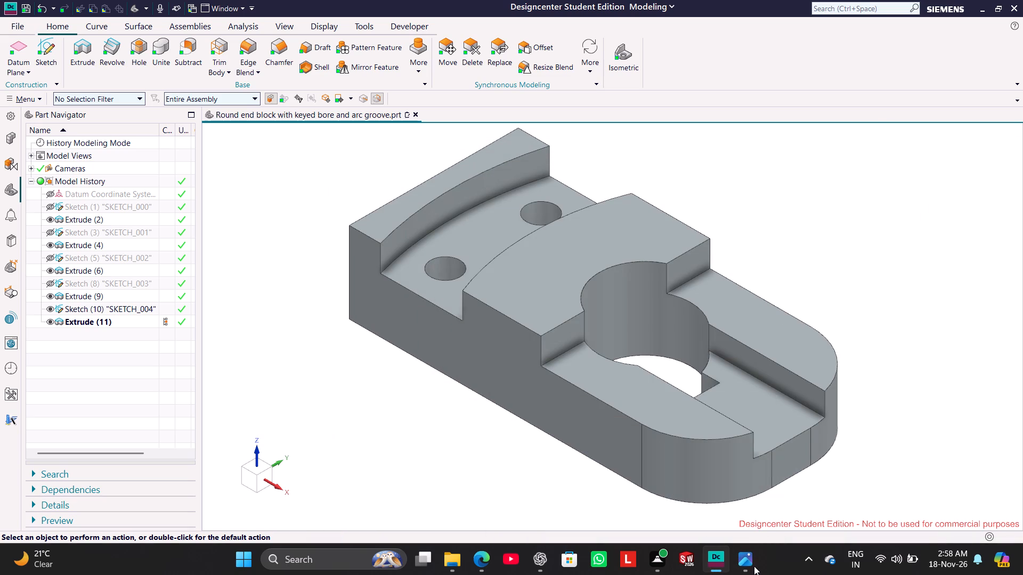
{"action": "left_click", "coordinate": [754, 566]}
{"action": "left_click", "coordinate": [754, 566]}
Stop the journal recording.
{"action": "left_click", "coordinate": [393, 27]}
{"action": "left_click", "coordinate": [556, 56]}
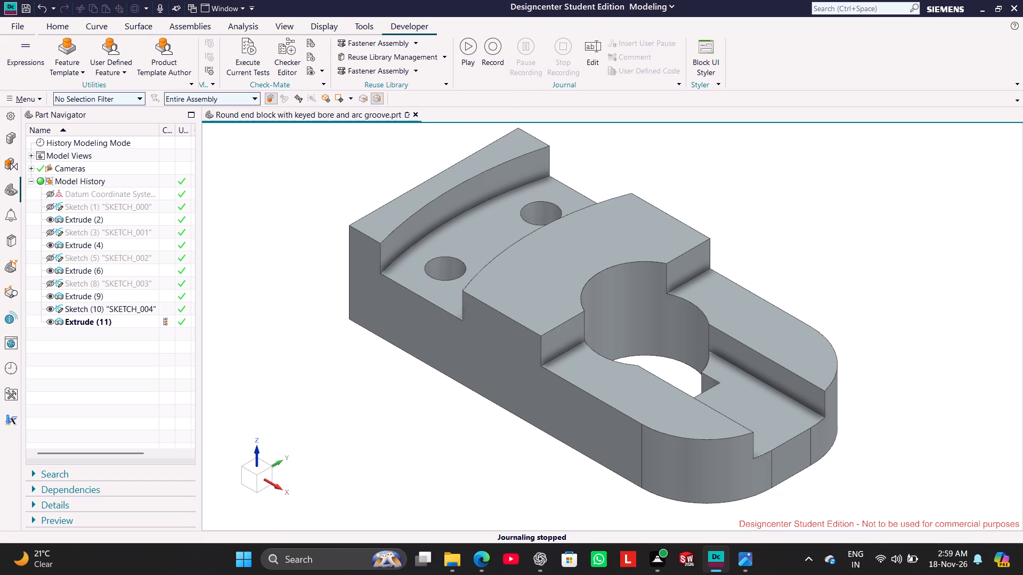
Save the part file.
{"action": "left_click", "coordinate": [26, 7]}
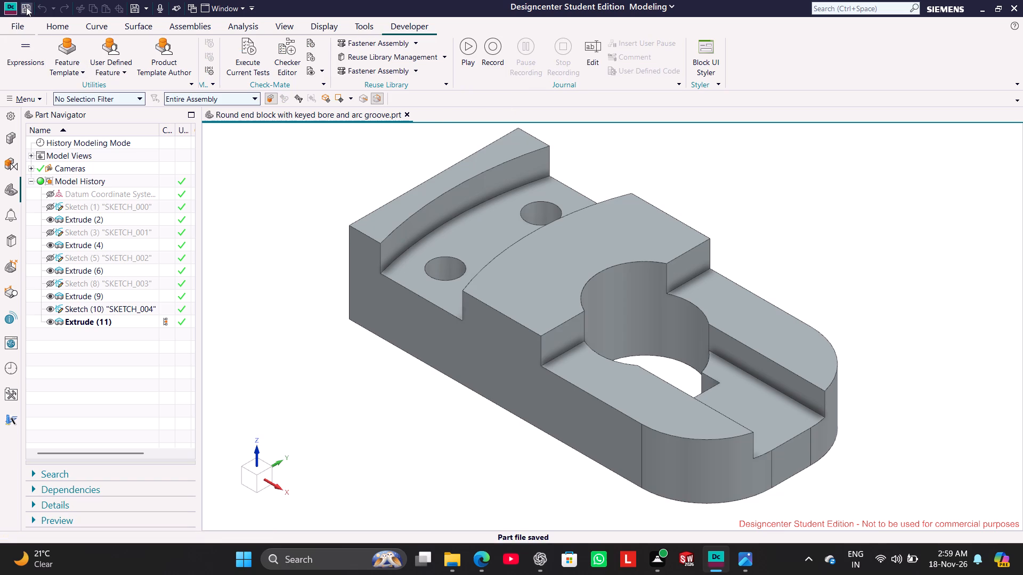
{"action": "triple_click", "coordinate": [26, 7]}
Print the current display with Microsoft Print to PDF as "Round end block with keyed bore and arc groove" in the Tasks Done folder.
{"action": "left_click", "coordinate": [15, 27]}
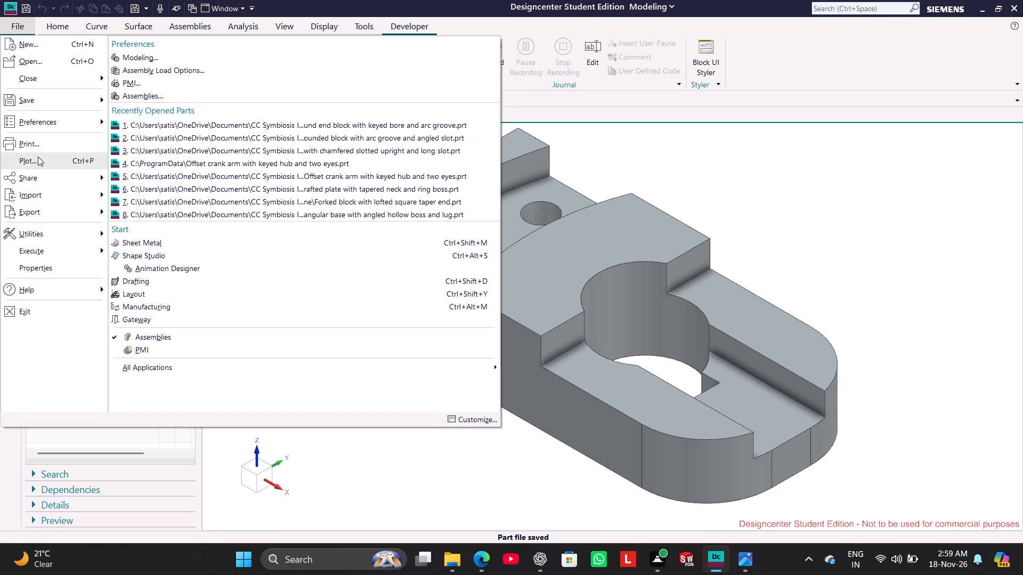
{"action": "left_click", "coordinate": [48, 143]}
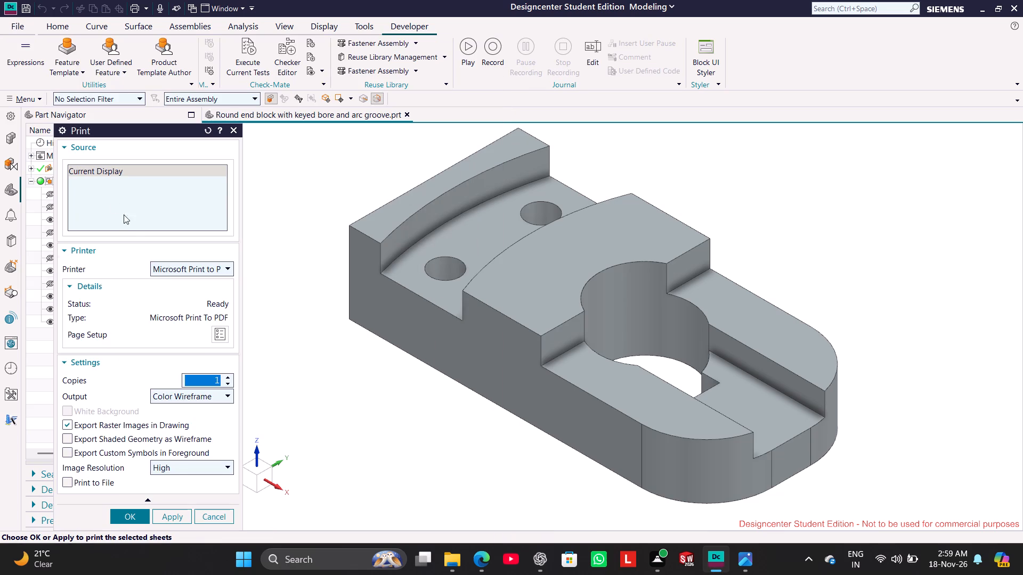
{"action": "left_click", "coordinate": [129, 518]}
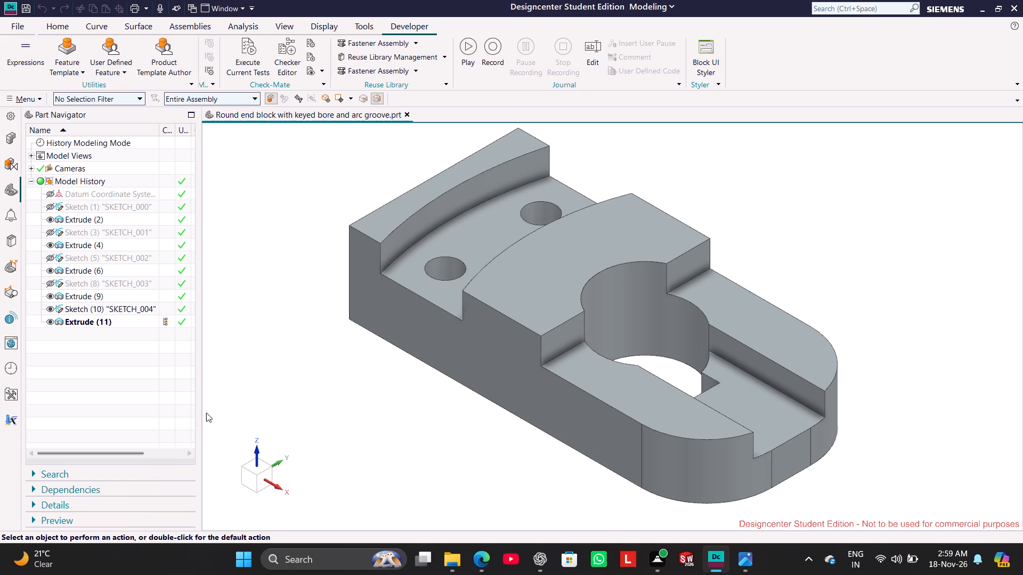
{"action": "left_click", "coordinate": [218, 251]}
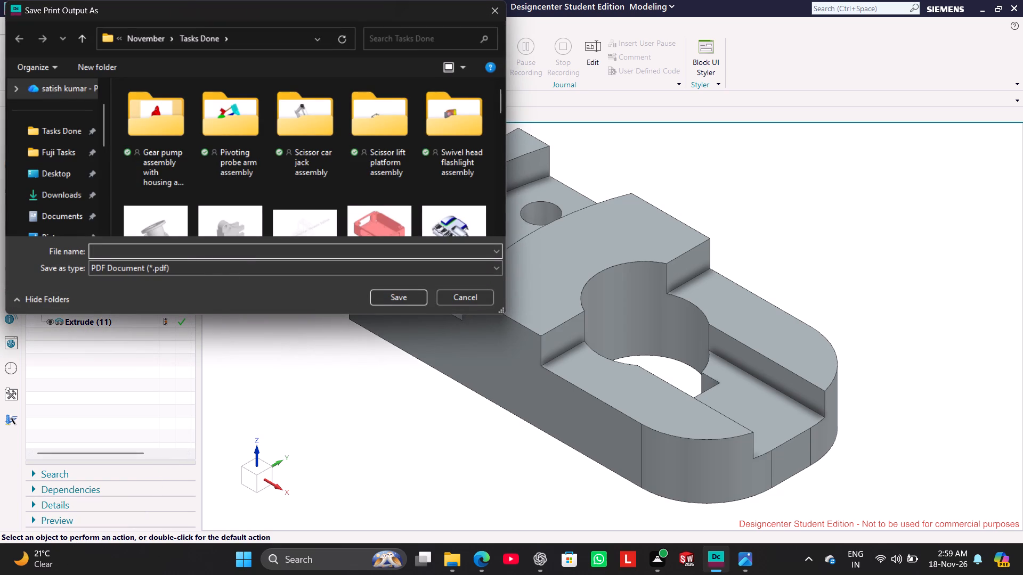
{"action": "key", "text": "ctrl+v"}
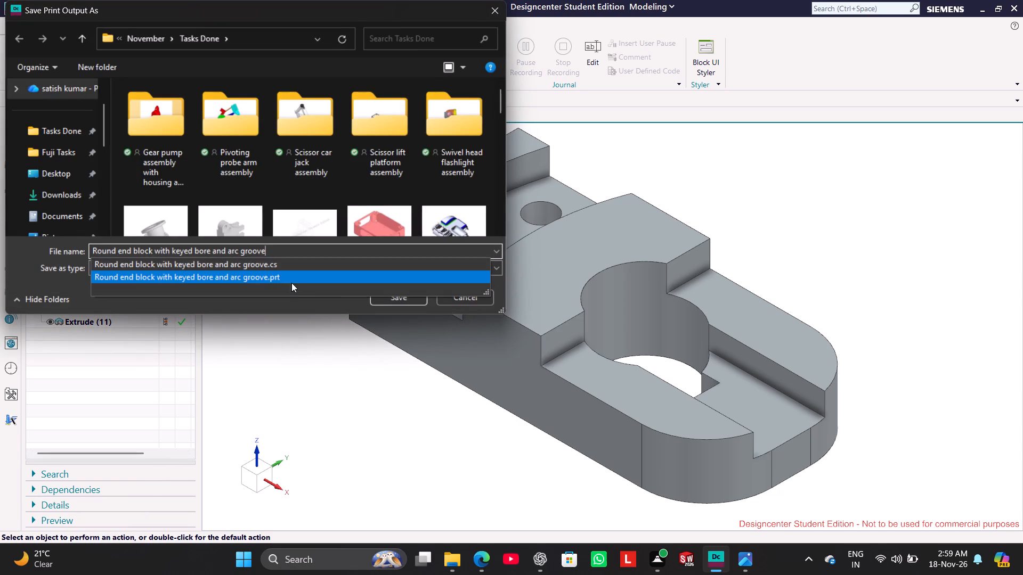
{"action": "left_click", "coordinate": [400, 299]}
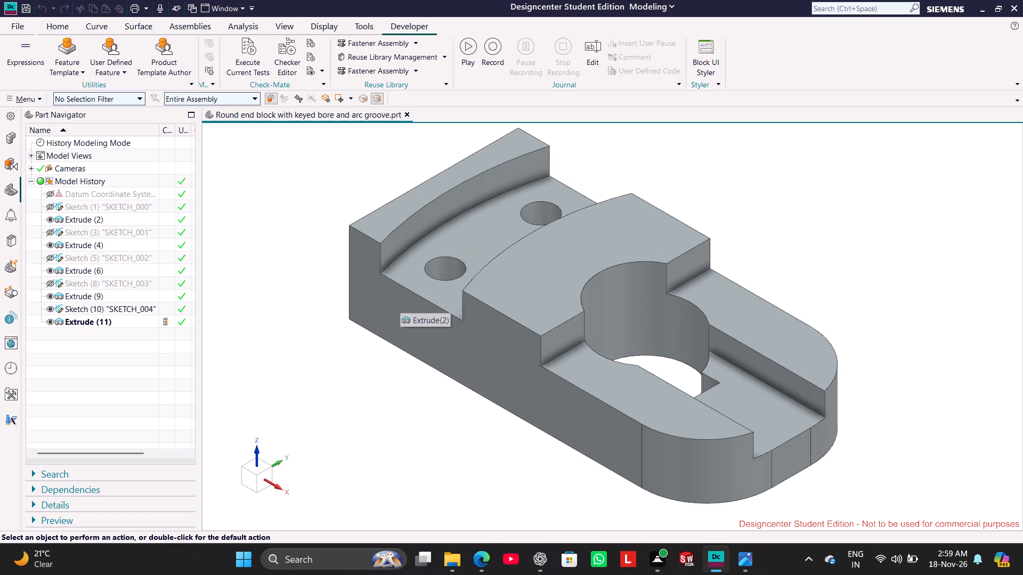
{"action": "left_click", "coordinate": [315, 214]}
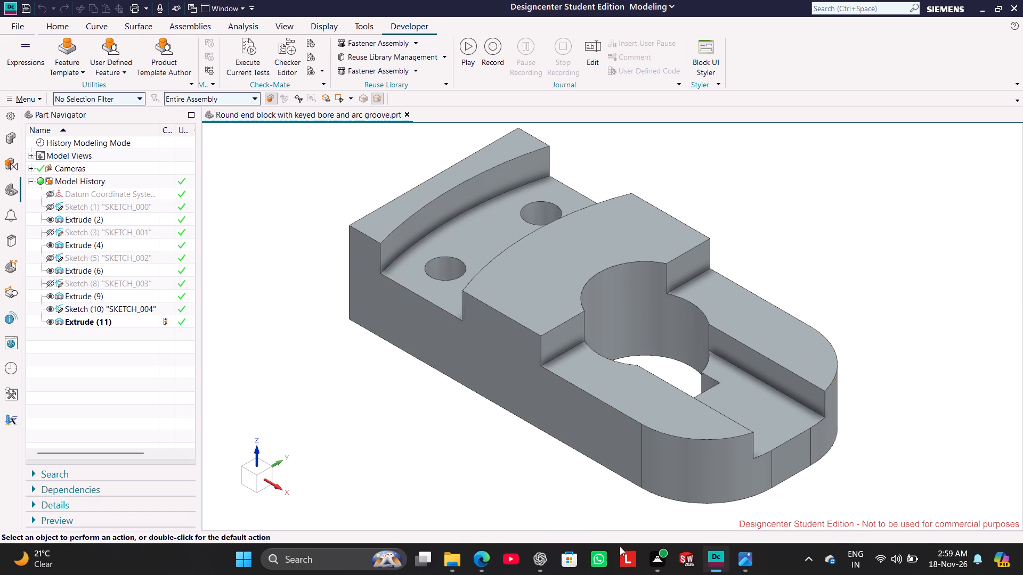